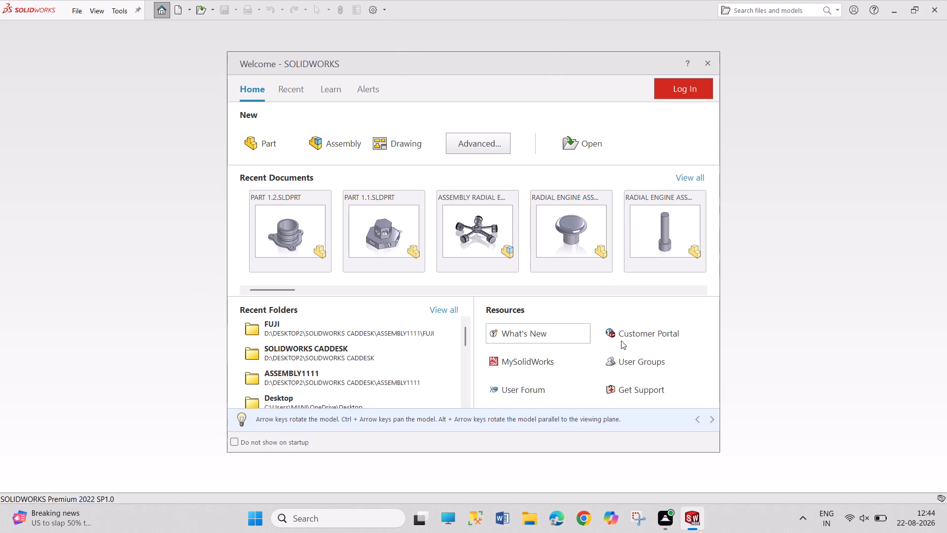
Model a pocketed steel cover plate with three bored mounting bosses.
Dismiss the welcome window and create a new part document.
{"action": "left_click", "coordinate": [701, 64]}
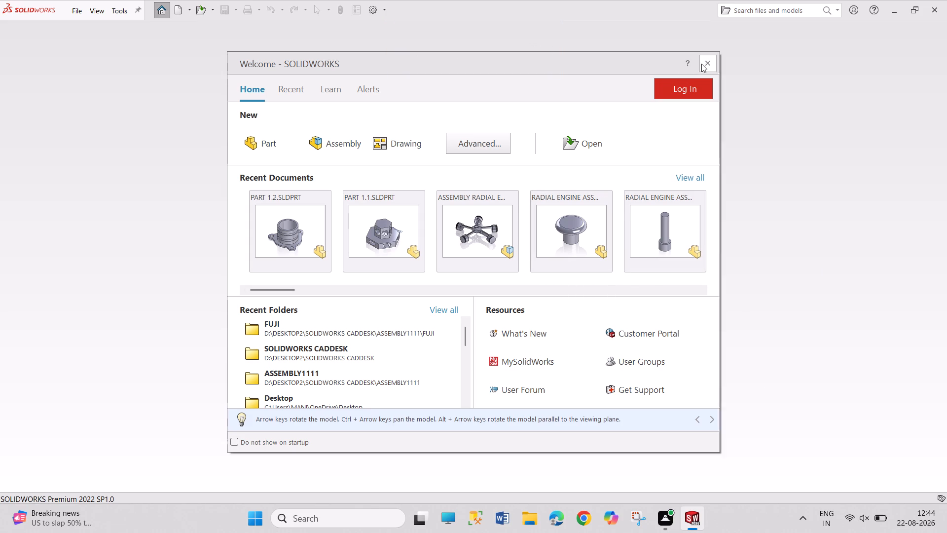
{"action": "left_click", "coordinate": [177, 13]}
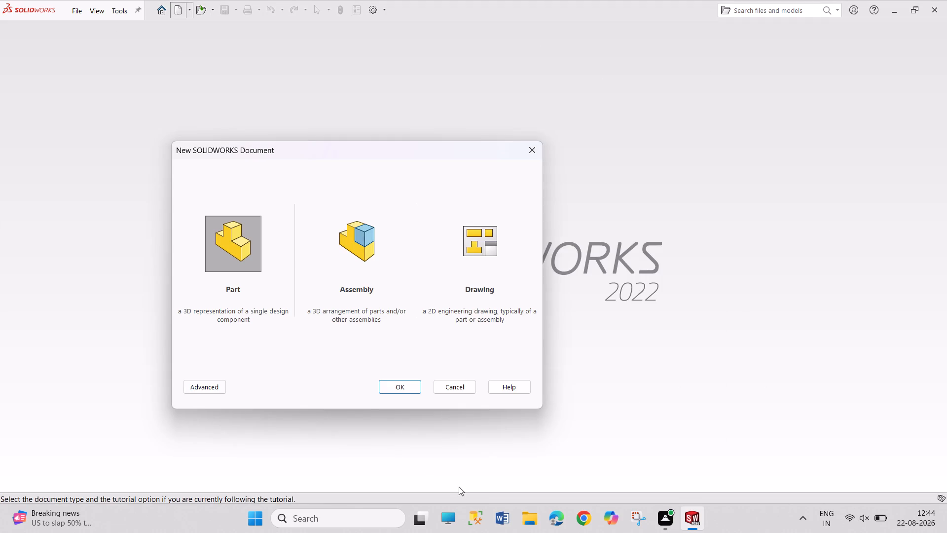
{"action": "left_click", "coordinate": [412, 393]}
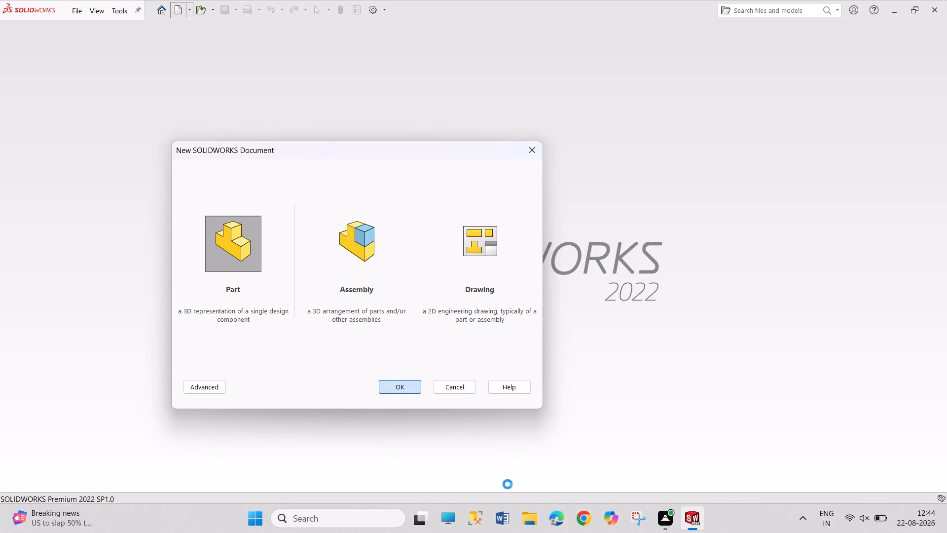
Open the 20-8-2026 mechanical PDF from File Explorer and find the page 4 drawing of the three-hole cover plate.
{"action": "left_click", "coordinate": [534, 519]}
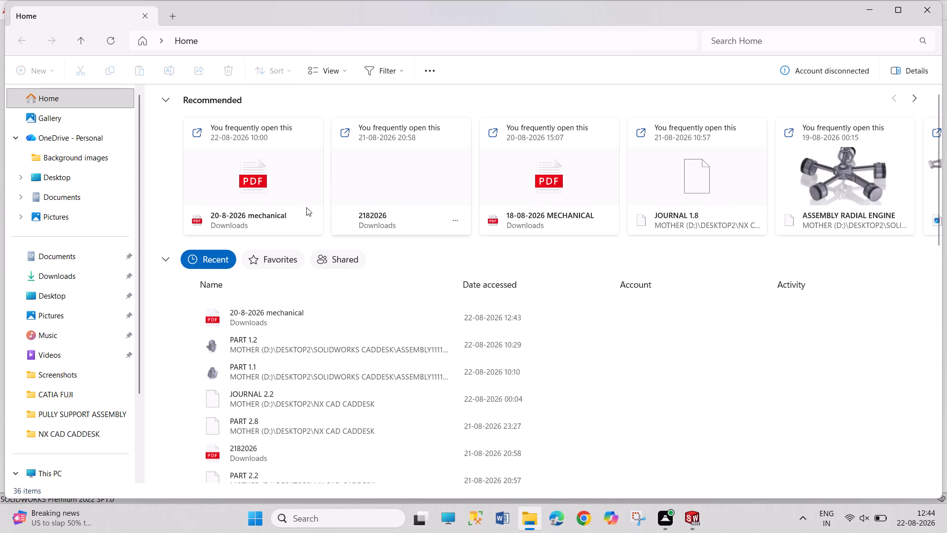
{"action": "double_click", "coordinate": [299, 194]}
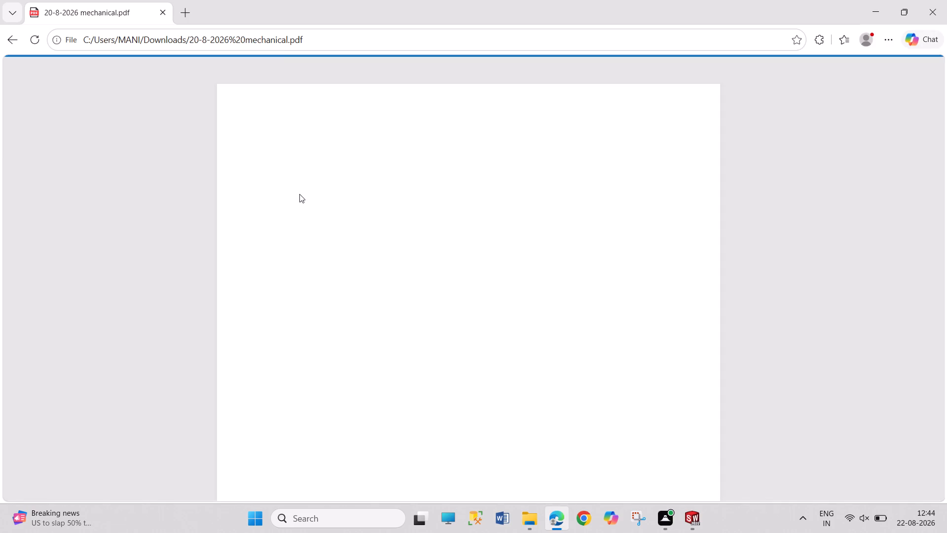
{"action": "scroll", "coordinate": [529, 345], "scroll_direction": "down", "scroll_amount": 2}
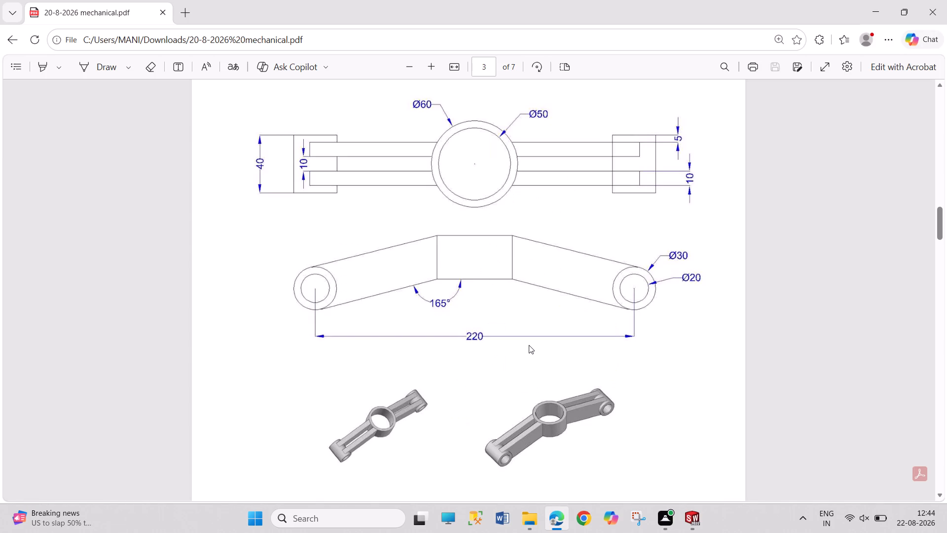
{"action": "scroll", "coordinate": [529, 345], "scroll_direction": "down", "scroll_amount": 9}
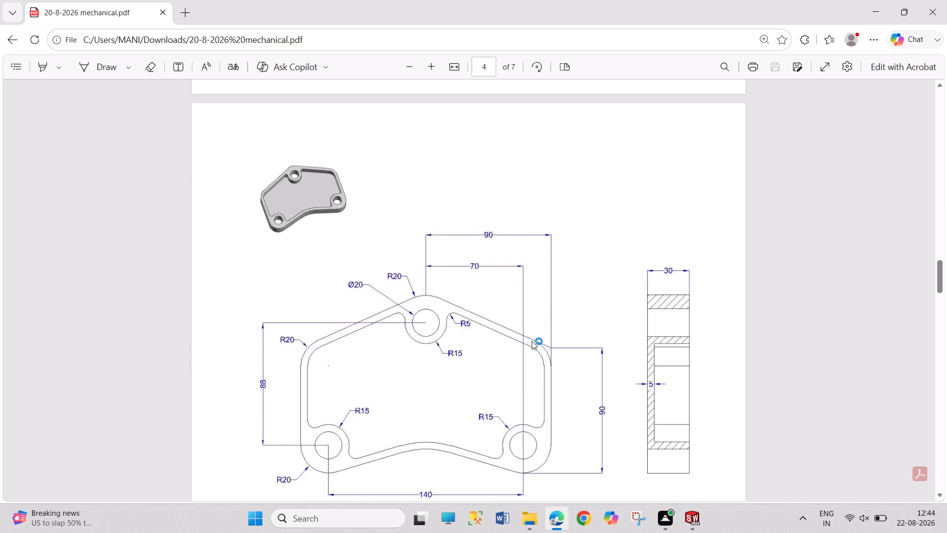
{"action": "scroll", "coordinate": [532, 341], "scroll_direction": "down", "scroll_amount": 1}
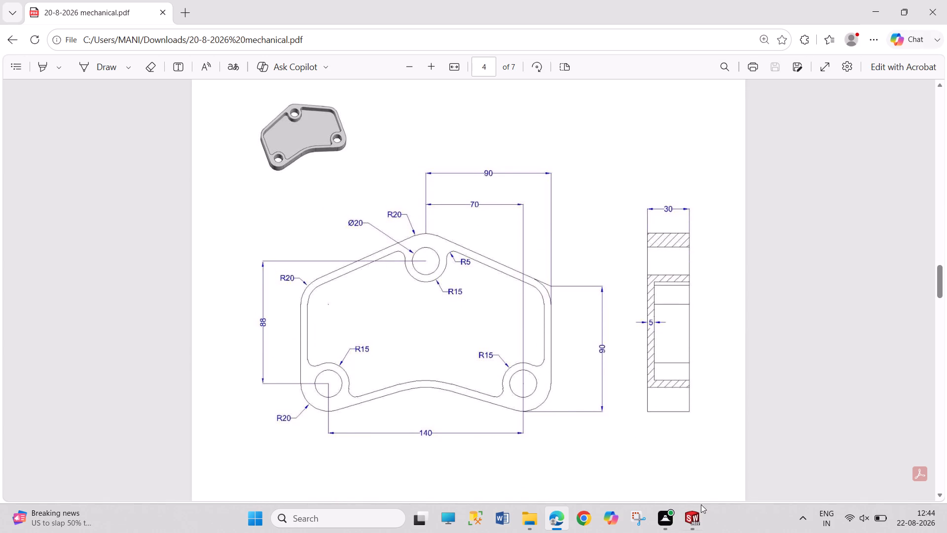
Dismiss the McAfee, OneDrive and Windows Security pop-ups and switch back to the new part in SOLIDWORKS.
{"action": "left_click", "coordinate": [692, 511]}
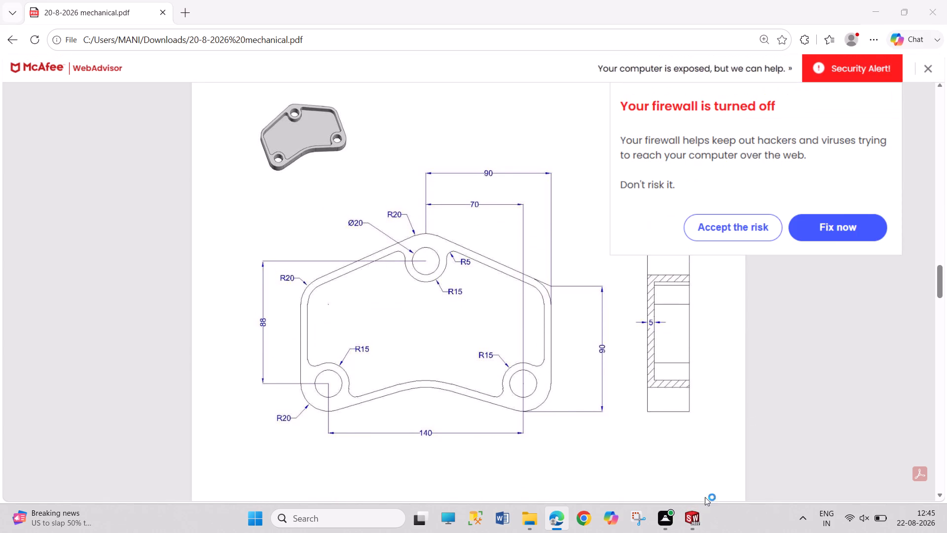
{"action": "left_click", "coordinate": [932, 66]}
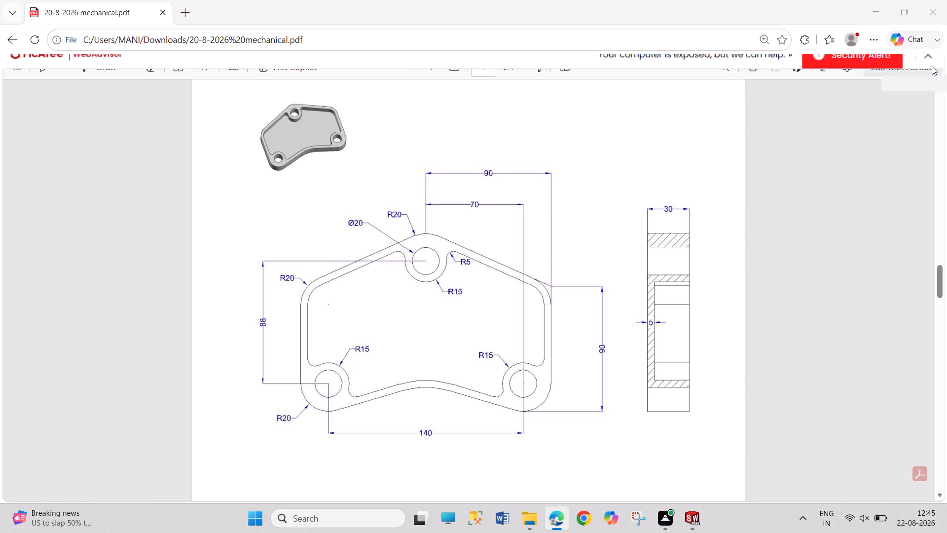
{"action": "left_click", "coordinate": [689, 516]}
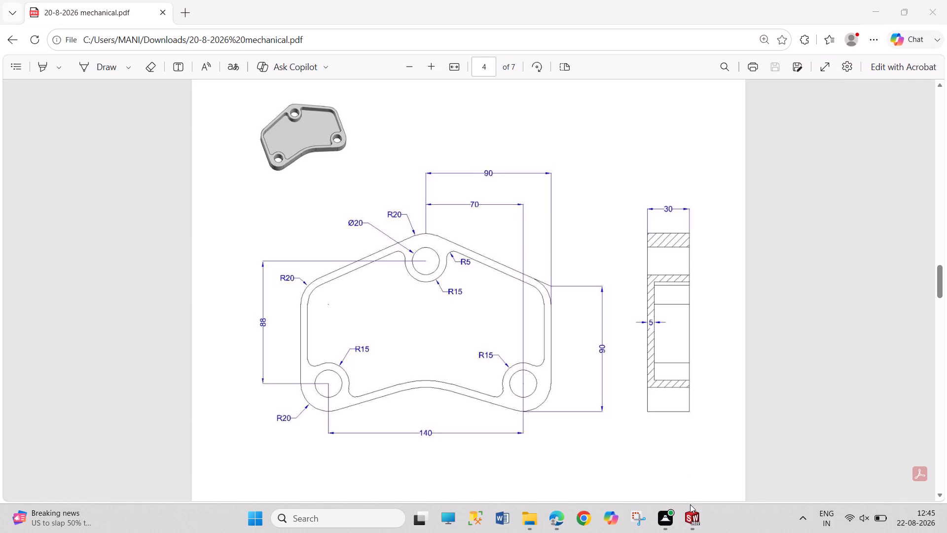
{"action": "left_click", "coordinate": [872, 16]}
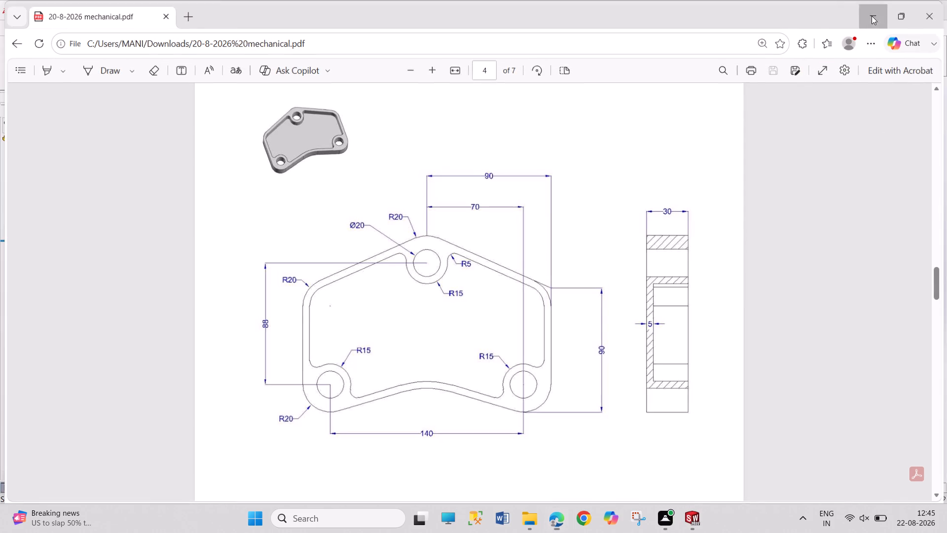
{"action": "left_click", "coordinate": [557, 264]}
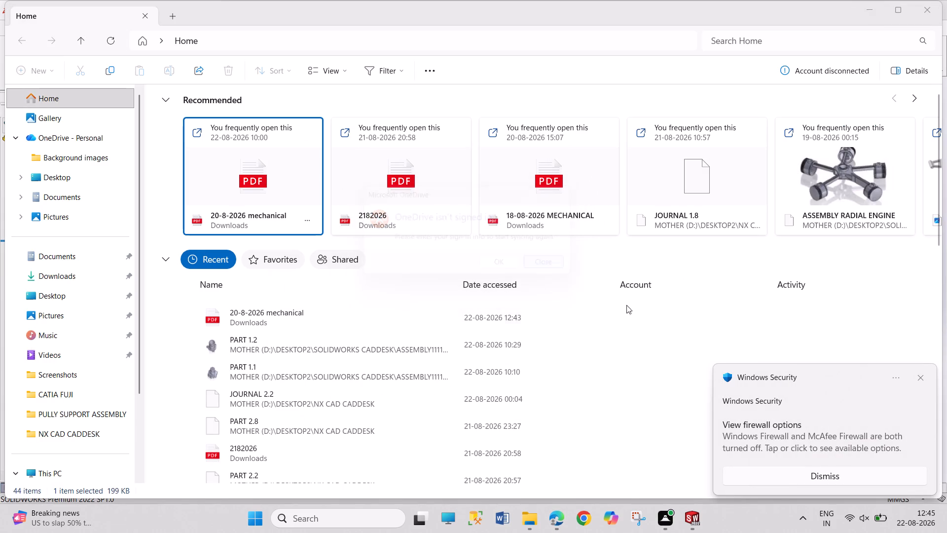
{"action": "left_click", "coordinate": [917, 374]}
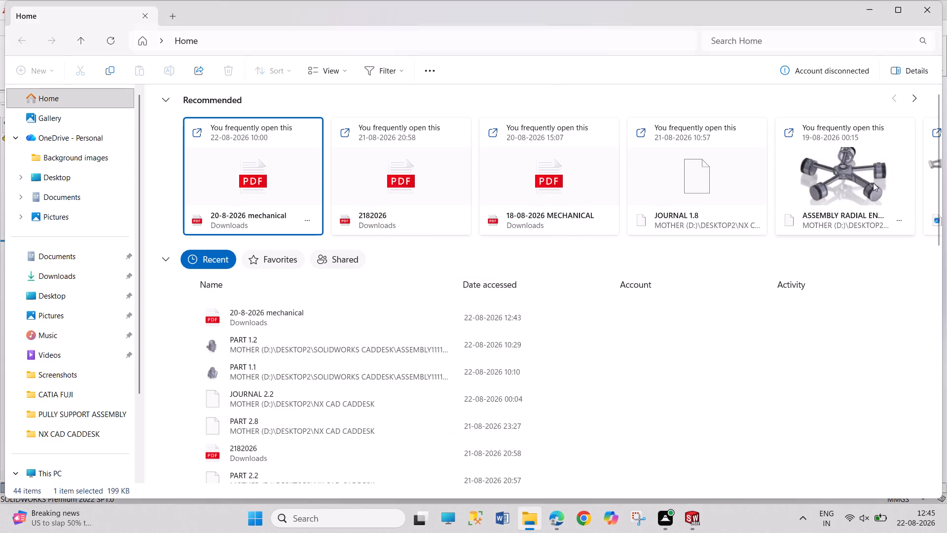
{"action": "left_click", "coordinate": [695, 508]}
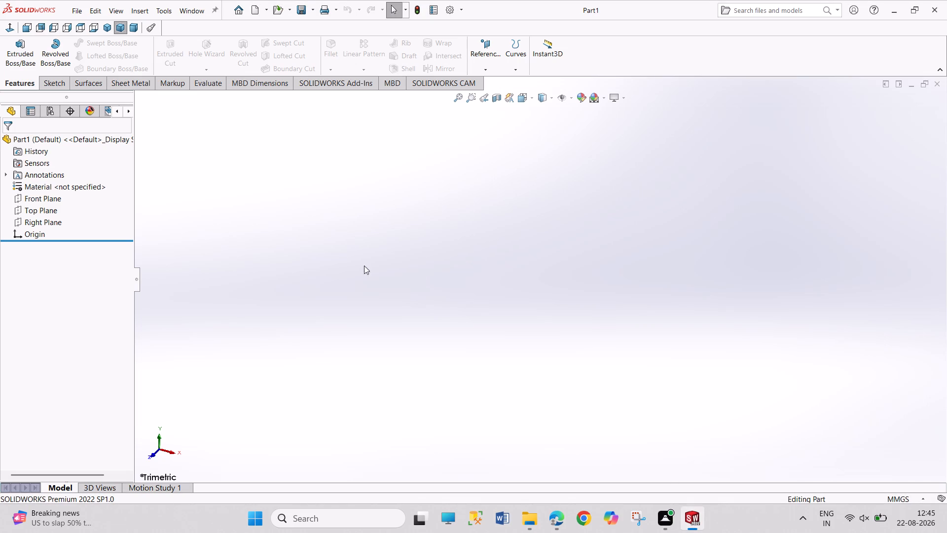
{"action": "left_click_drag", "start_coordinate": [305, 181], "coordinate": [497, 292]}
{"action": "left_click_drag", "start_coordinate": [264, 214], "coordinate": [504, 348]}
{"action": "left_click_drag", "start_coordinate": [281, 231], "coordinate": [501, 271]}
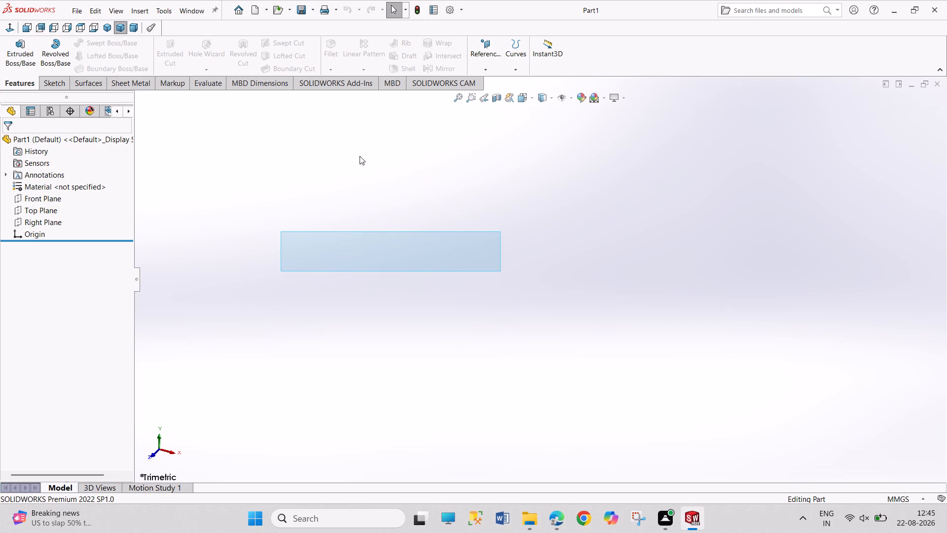
Start a sketch on the Top Plane.
{"action": "left_click", "coordinate": [63, 82]}
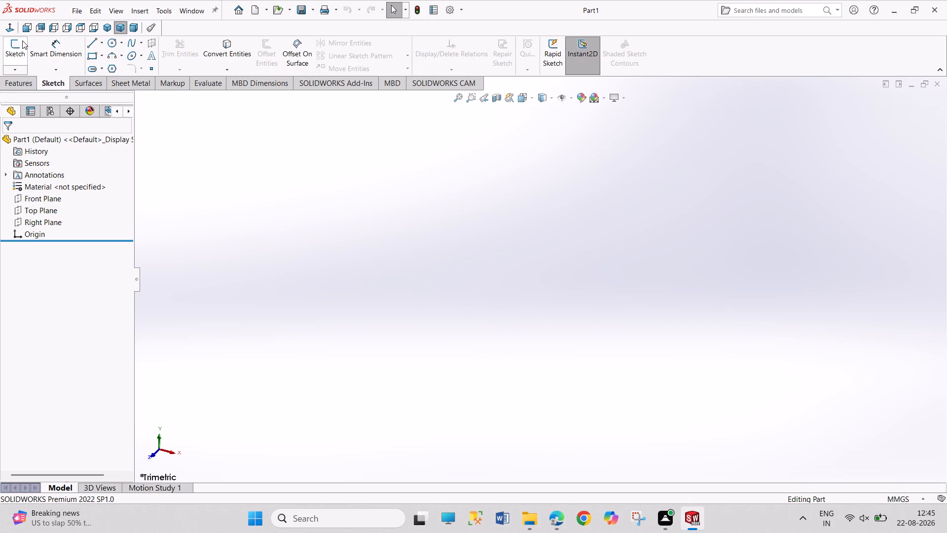
{"action": "left_click", "coordinate": [17, 44]}
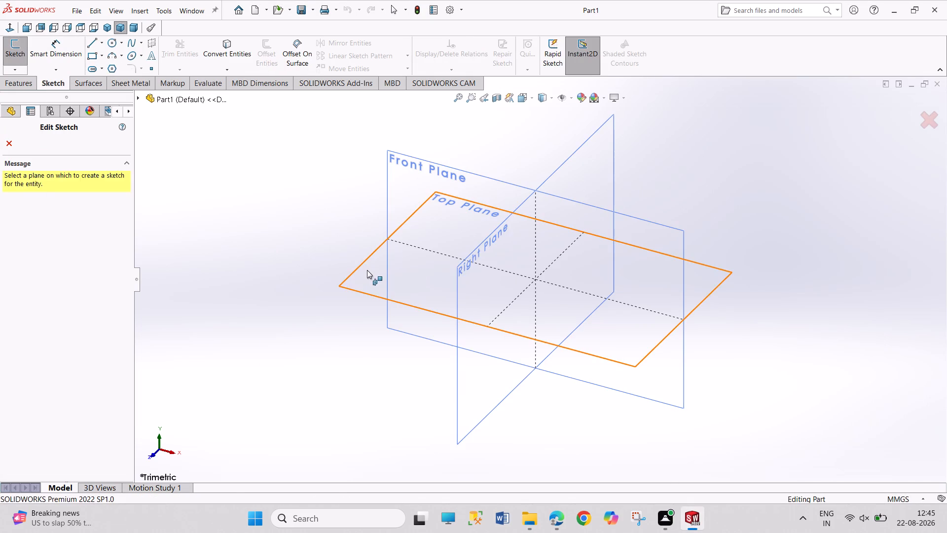
{"action": "left_click", "coordinate": [367, 270]}
Draw two concentric circles centred on the origin, with radii of about 23 mm and 13 mm.
{"action": "left_click", "coordinate": [112, 44]}
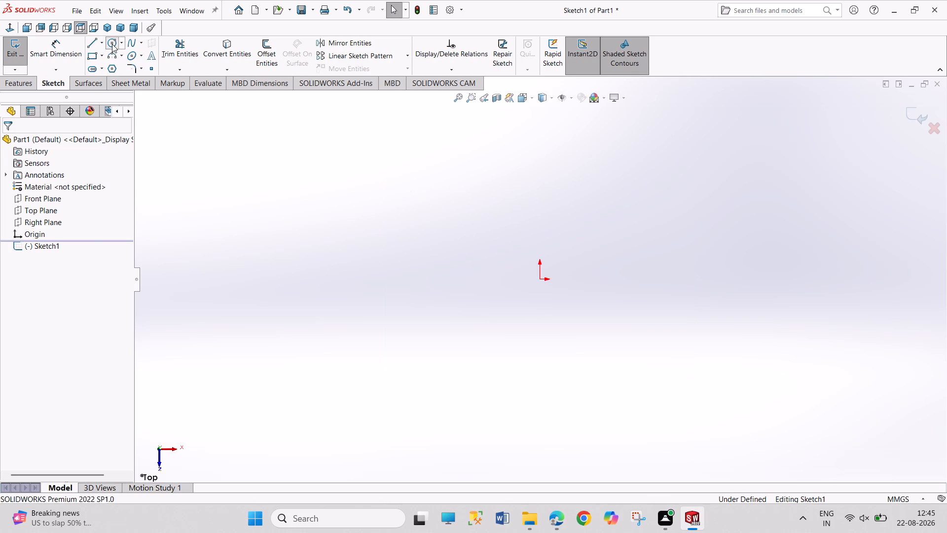
{"action": "left_click", "coordinate": [538, 278]}
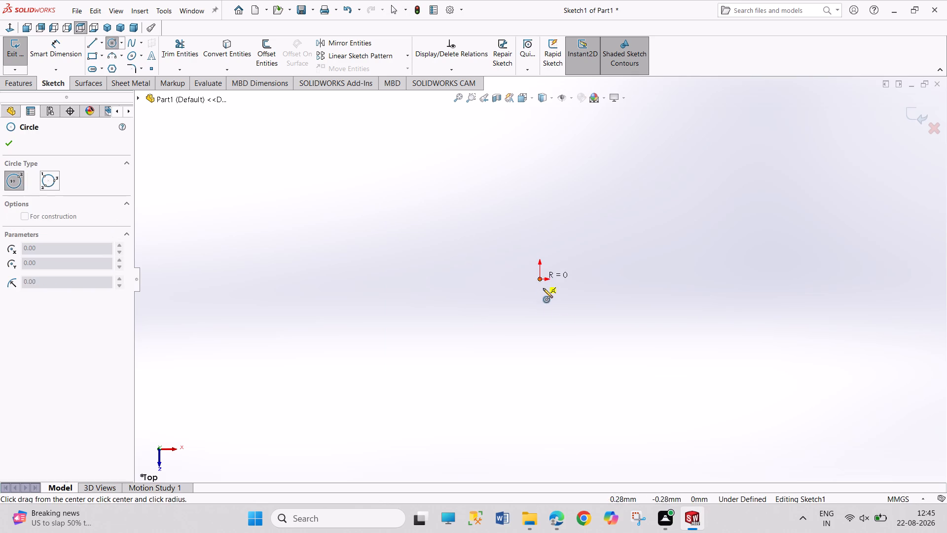
{"action": "left_click", "coordinate": [556, 317]}
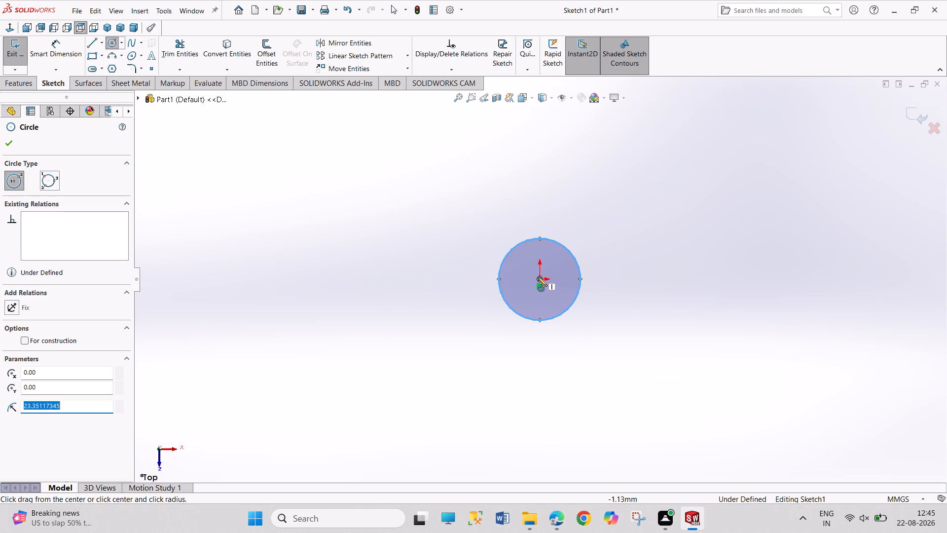
{"action": "left_click", "coordinate": [540, 278]}
{"action": "left_click", "coordinate": [550, 299]}
Dimension the outer circle's diameter as 40 mm and the inner circle's diameter as 20 mm.
{"action": "right_click_drag", "start_coordinate": [593, 315], "coordinate": [597, 309]}
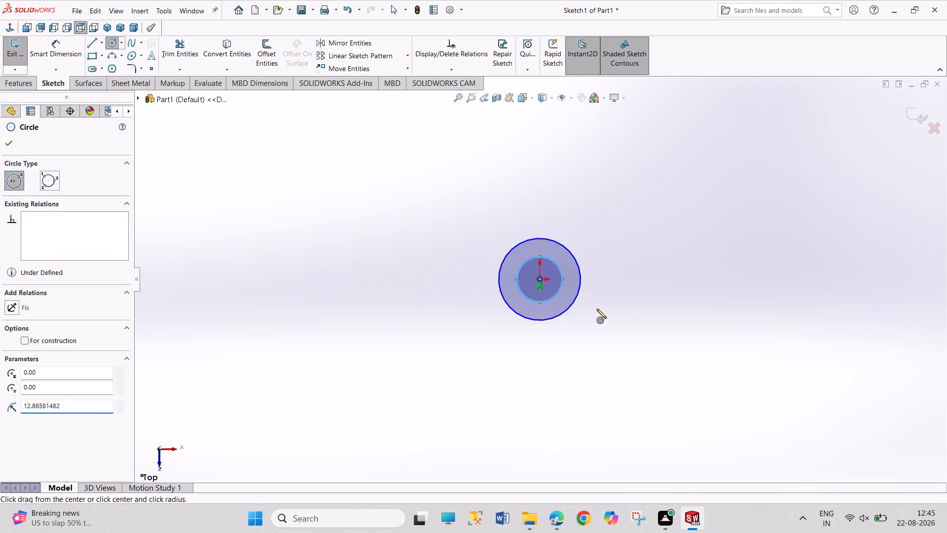
{"action": "right_click_drag", "start_coordinate": [597, 309], "coordinate": [602, 230]}
{"action": "left_click", "coordinate": [563, 248]}
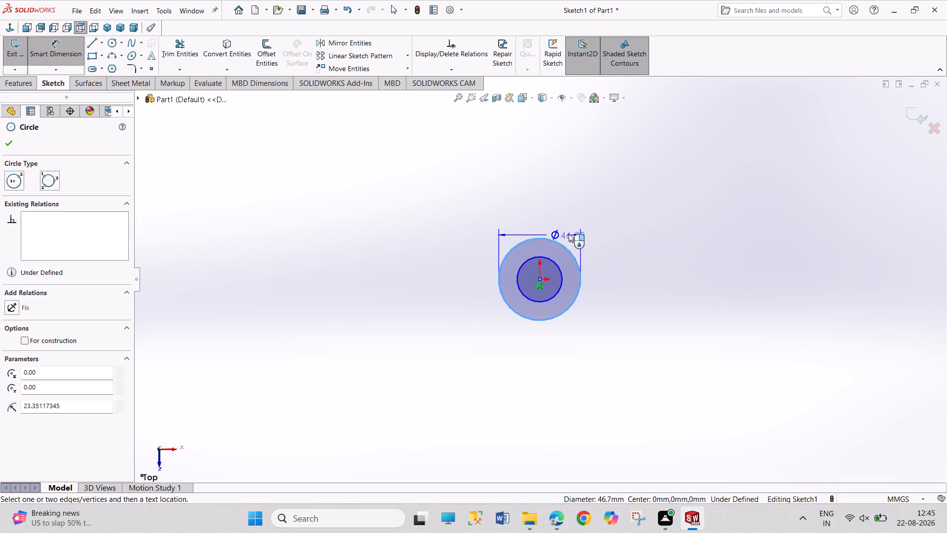
{"action": "left_click", "coordinate": [606, 212]}
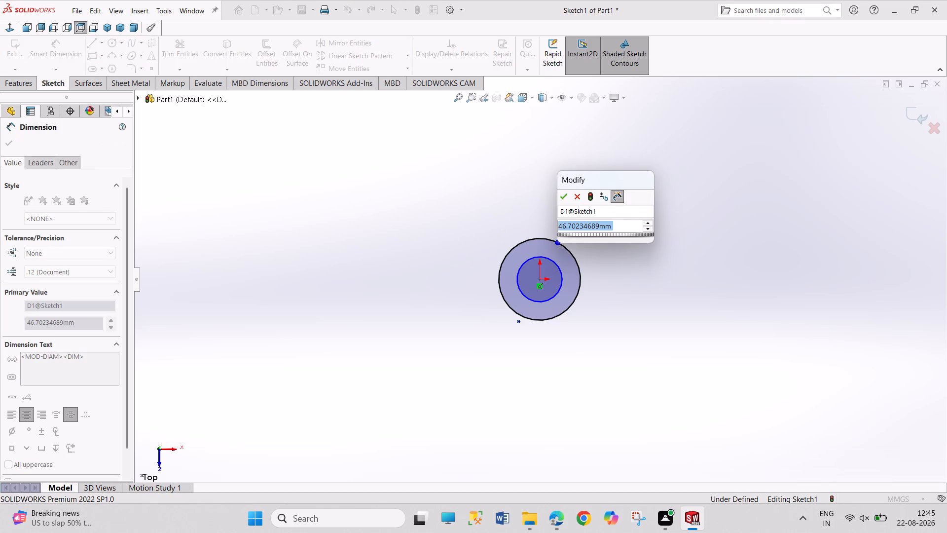
{"action": "type", "text": "40"}
{"action": "key", "text": "Return"}
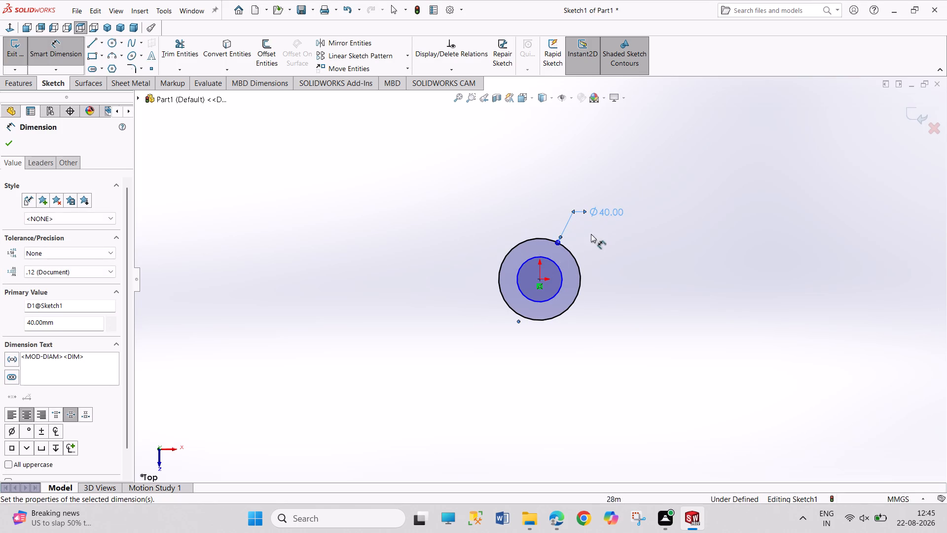
{"action": "left_click", "coordinate": [560, 267]}
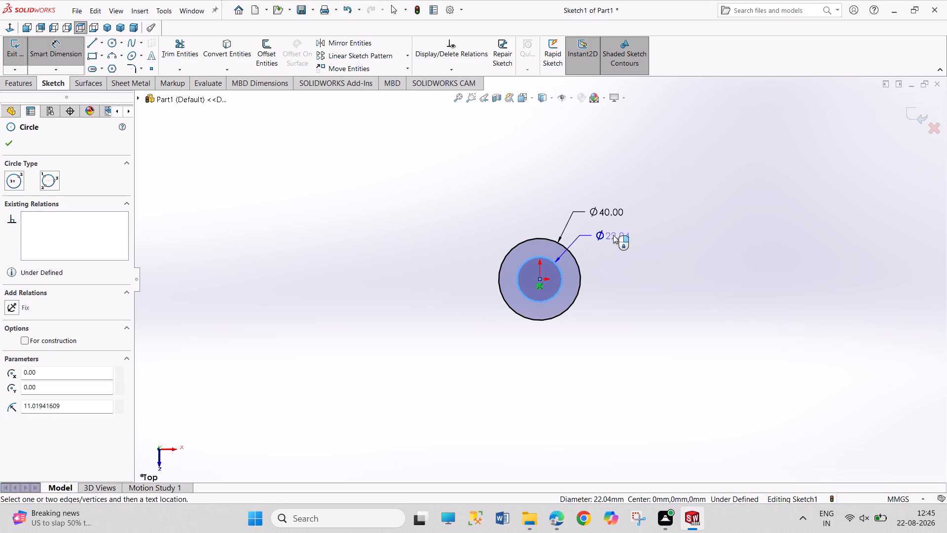
{"action": "left_click", "coordinate": [613, 235]}
{"action": "type", "text": "20"}
{"action": "key", "text": "Return"}
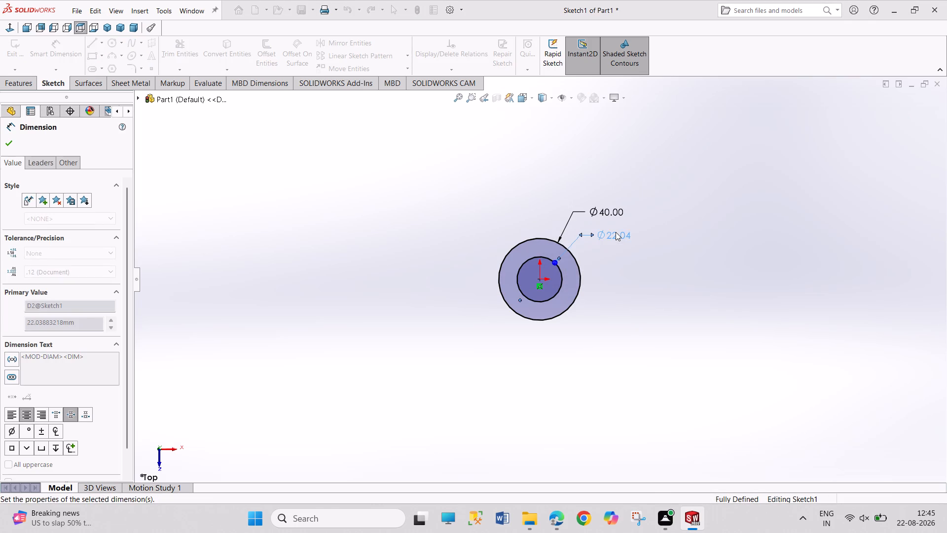
{"action": "right_click", "coordinate": [622, 297]}
{"action": "left_click", "coordinate": [637, 330]}
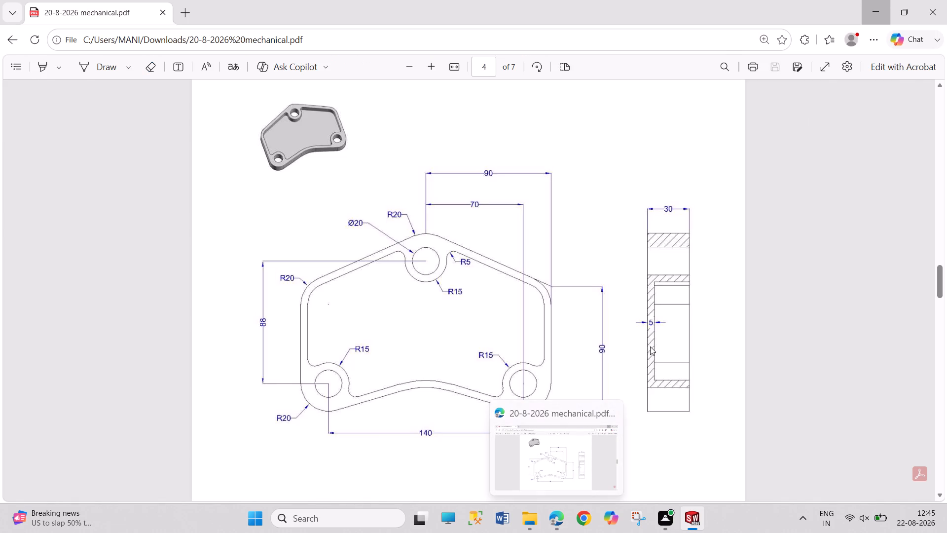
Set the outer circle's diameter to 30 mm.
{"action": "double_click", "coordinate": [611, 217]}
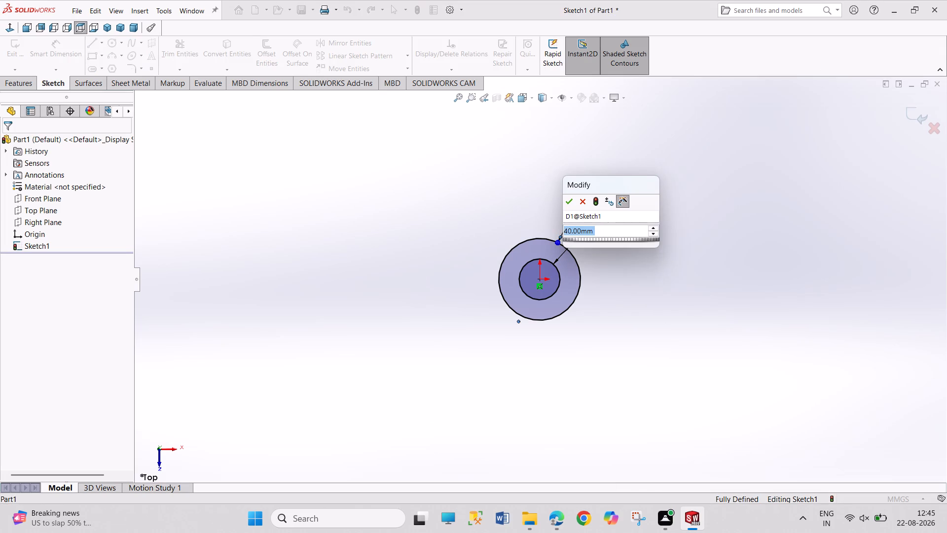
{"action": "type", "text": "30"}
{"action": "key", "text": "Return"}
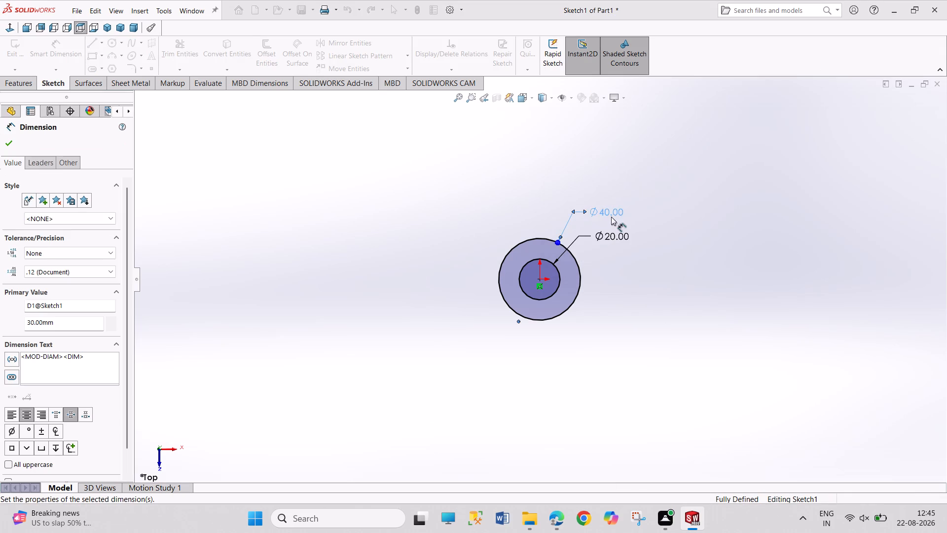
{"action": "right_click", "coordinate": [638, 299]}
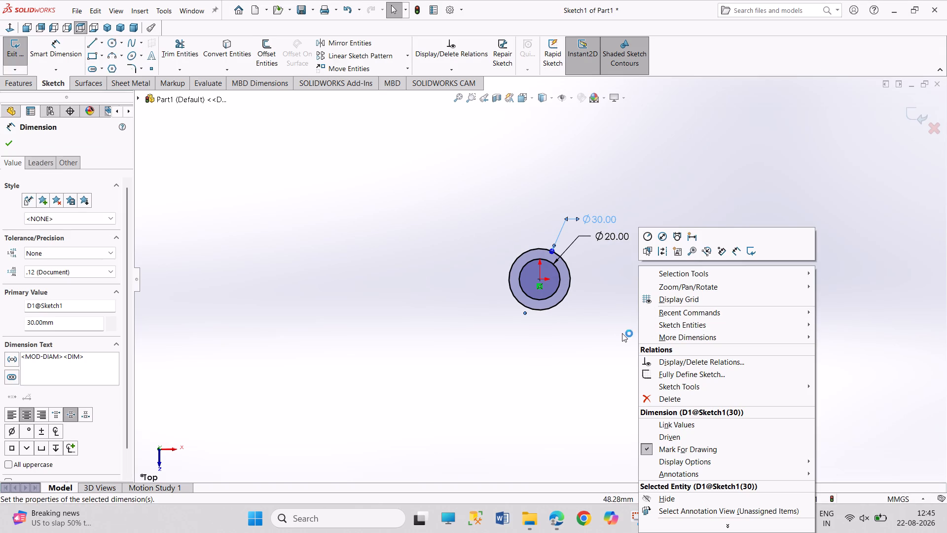
{"action": "left_click", "coordinate": [599, 328]}
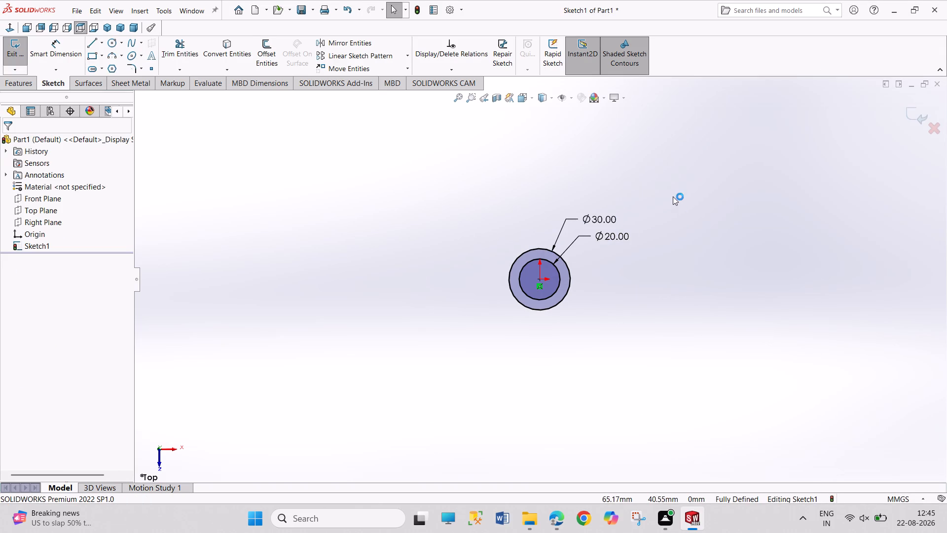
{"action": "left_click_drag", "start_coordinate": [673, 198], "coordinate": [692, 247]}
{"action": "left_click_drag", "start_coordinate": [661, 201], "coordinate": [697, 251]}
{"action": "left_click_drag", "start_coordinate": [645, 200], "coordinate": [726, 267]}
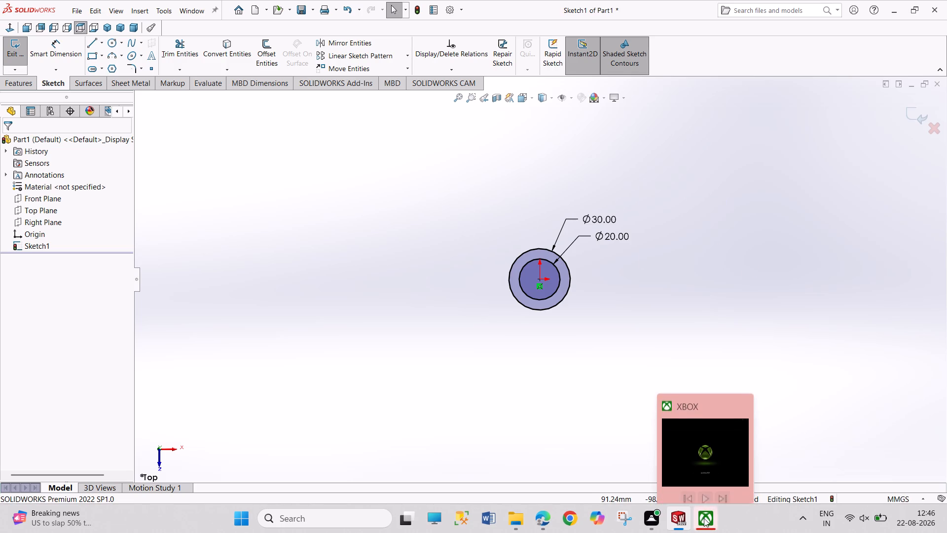
Close the Xbox app window.
{"action": "left_click", "coordinate": [739, 394]}
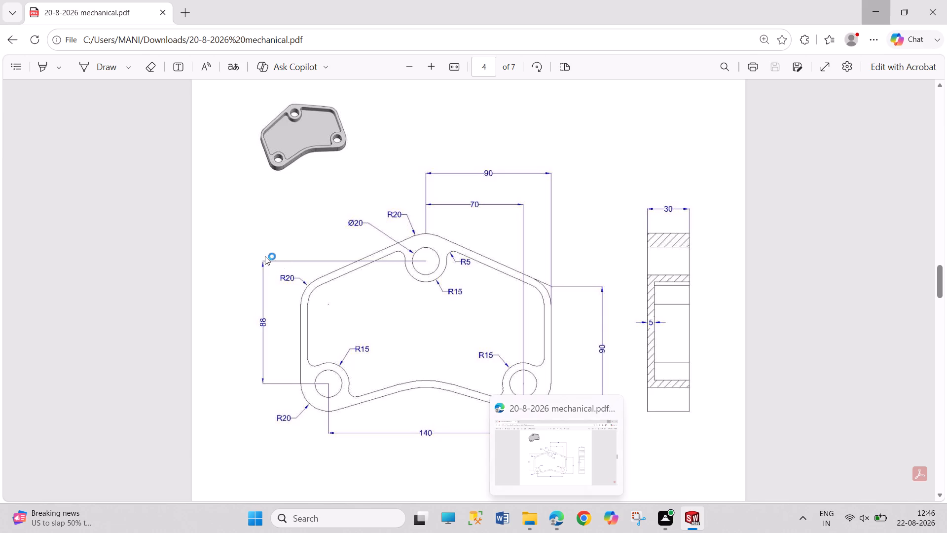
Draw a third circle centred on the origin, concentric with the two existing circles.
{"action": "left_click", "coordinate": [114, 43]}
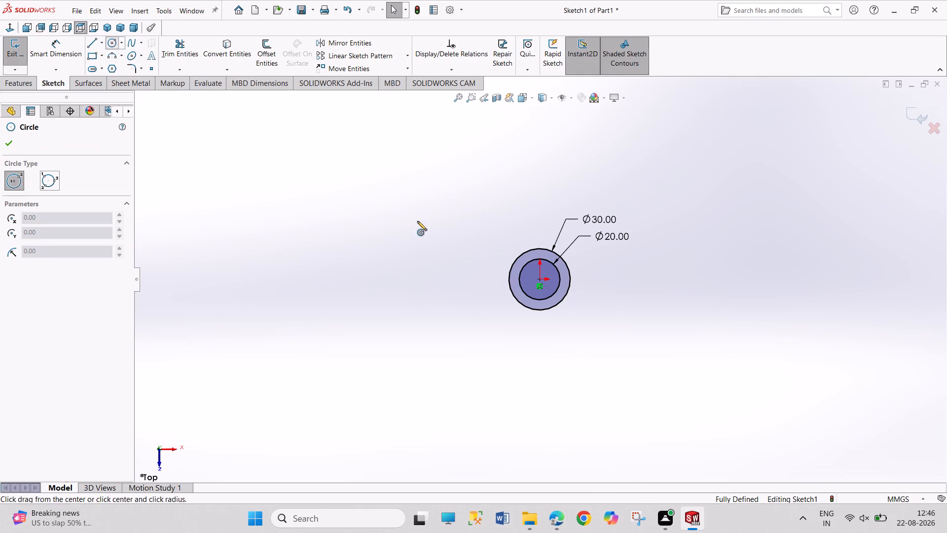
{"action": "left_click", "coordinate": [540, 278]}
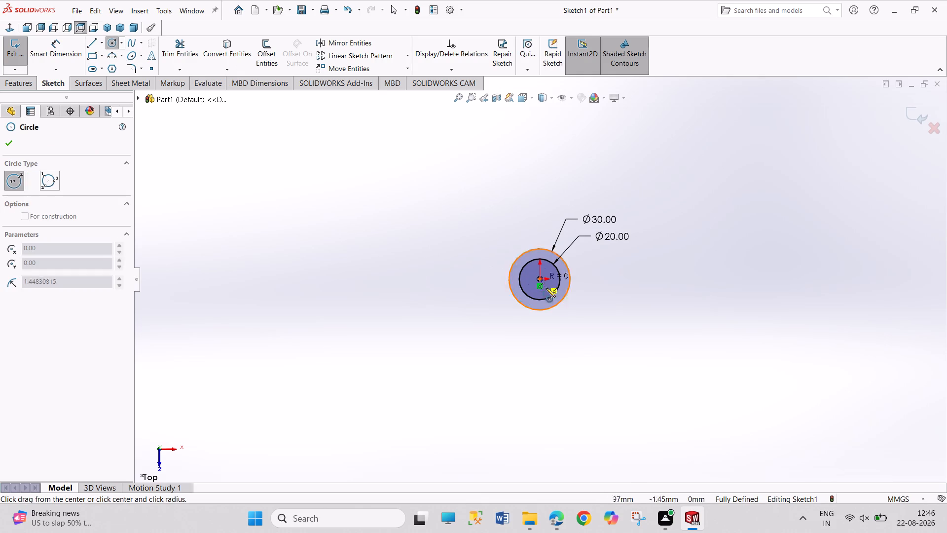
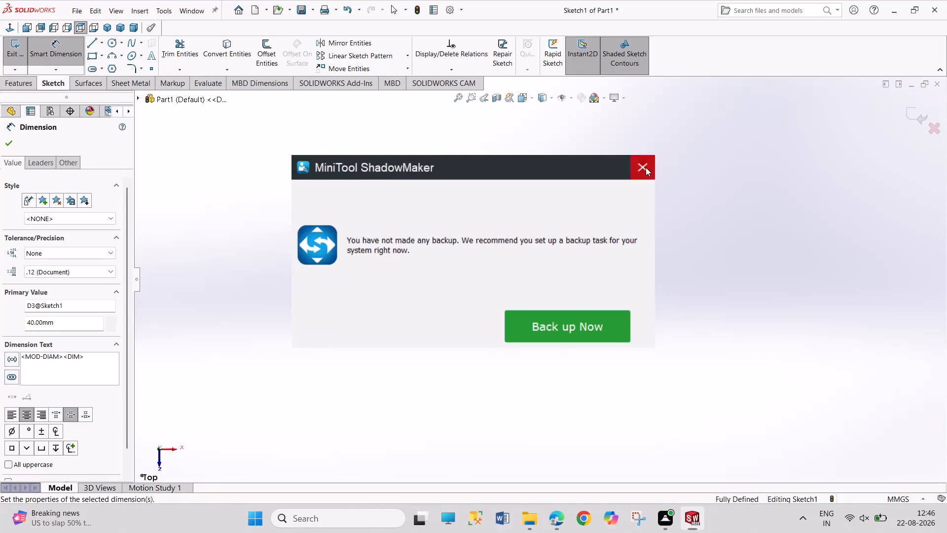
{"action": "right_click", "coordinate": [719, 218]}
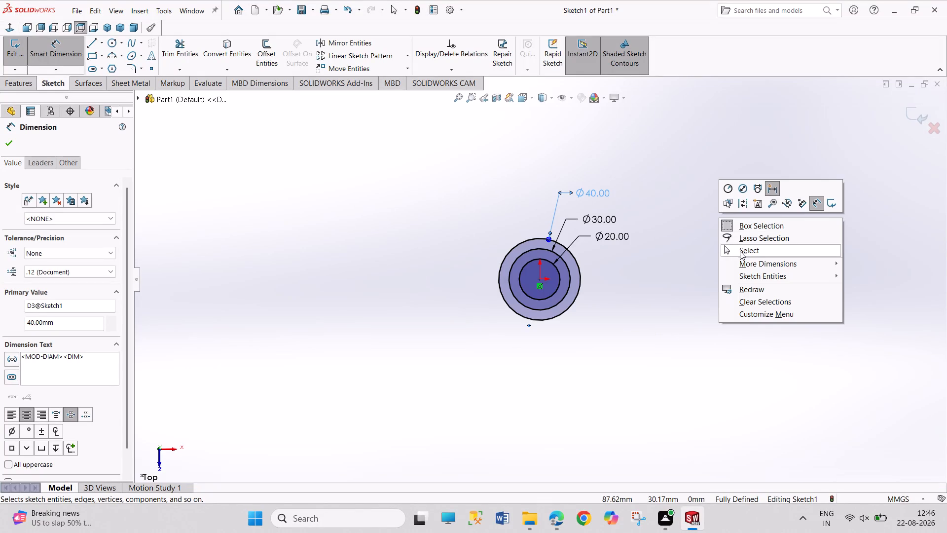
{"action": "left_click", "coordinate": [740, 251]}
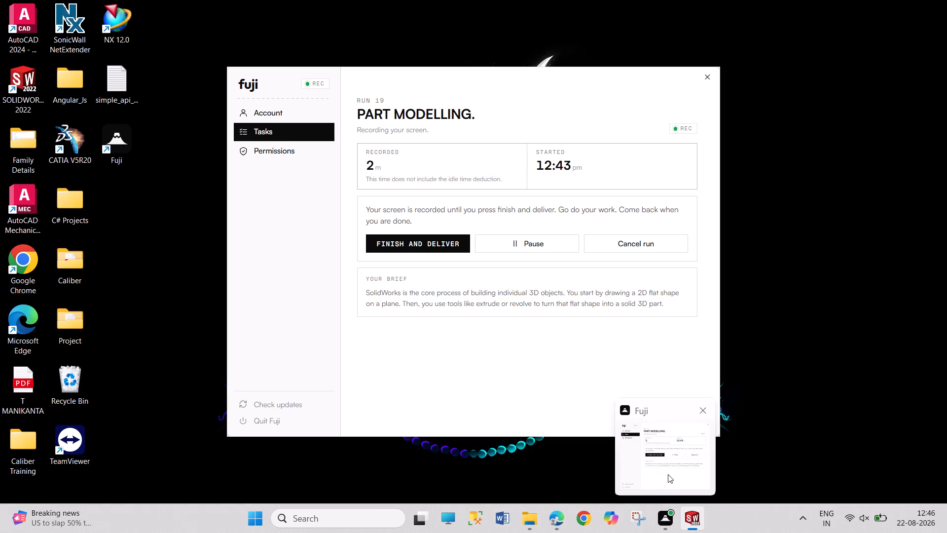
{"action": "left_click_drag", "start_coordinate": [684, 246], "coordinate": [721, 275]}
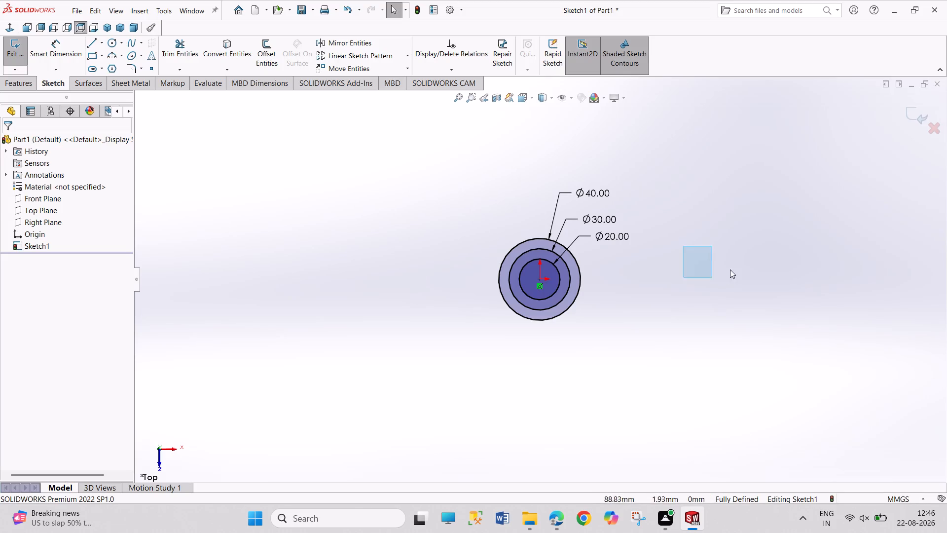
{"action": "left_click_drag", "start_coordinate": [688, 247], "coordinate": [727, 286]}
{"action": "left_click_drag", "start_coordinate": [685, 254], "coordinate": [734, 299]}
Draw a circle of about 9 mm radius below and to the left of the origin, centred near X -80, Y -62 mm.
{"action": "scroll", "coordinate": [574, 460], "scroll_direction": "down", "scroll_amount": 1}
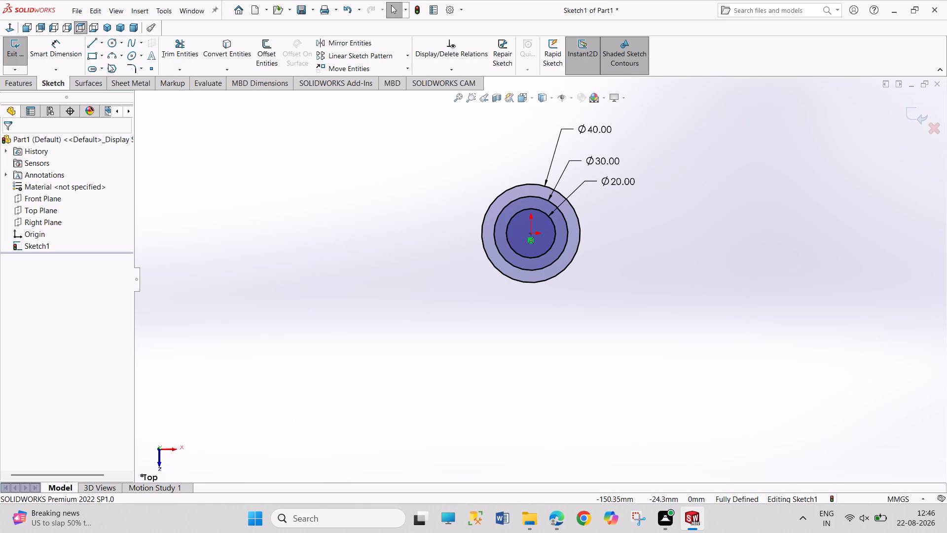
{"action": "left_click", "coordinate": [114, 44]}
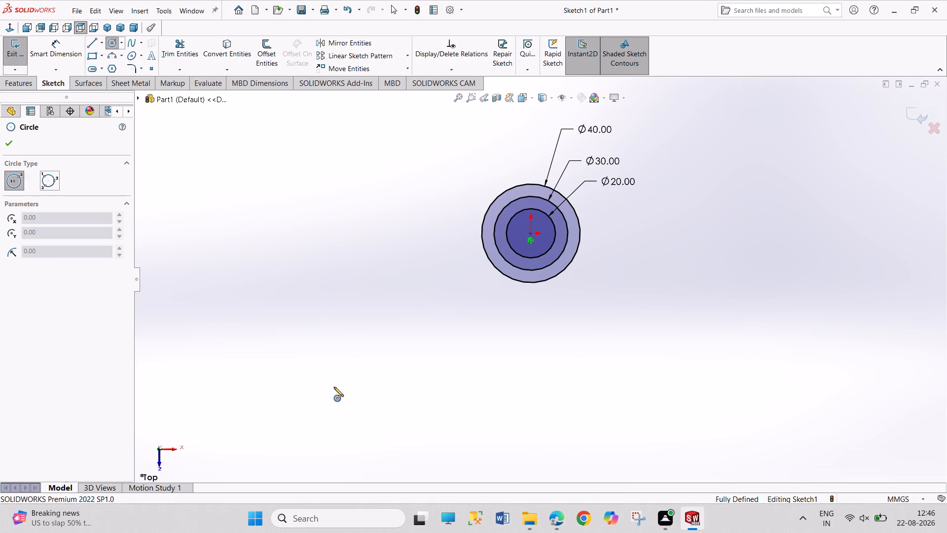
{"action": "left_click", "coordinate": [334, 387]}
{"action": "left_click", "coordinate": [345, 406]}
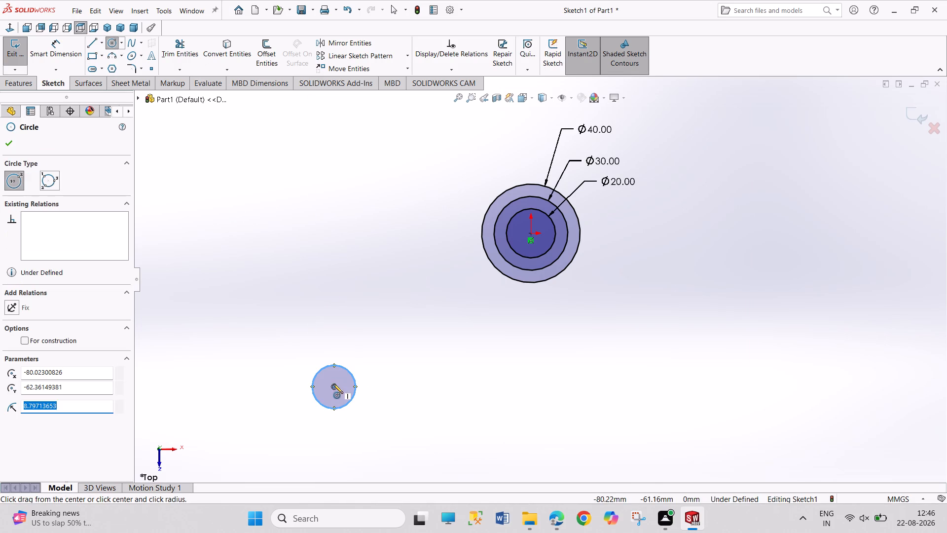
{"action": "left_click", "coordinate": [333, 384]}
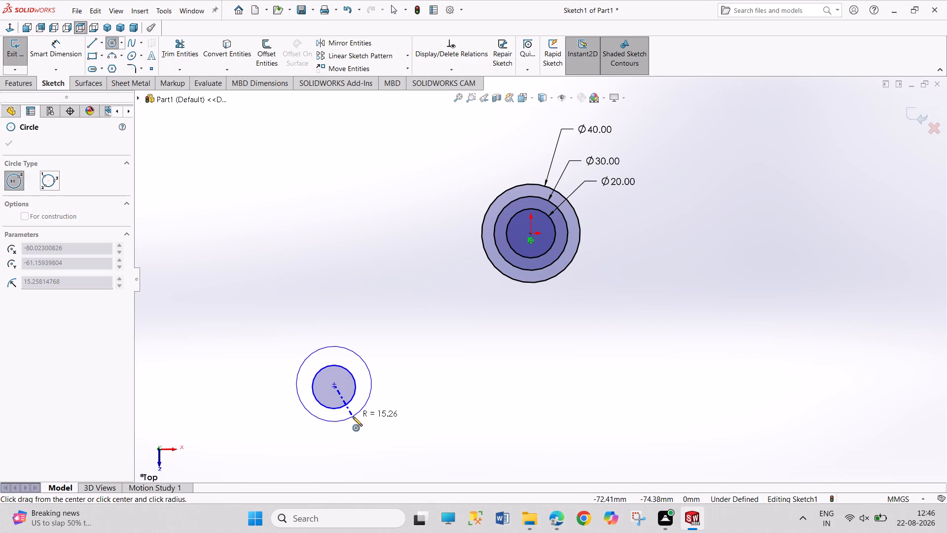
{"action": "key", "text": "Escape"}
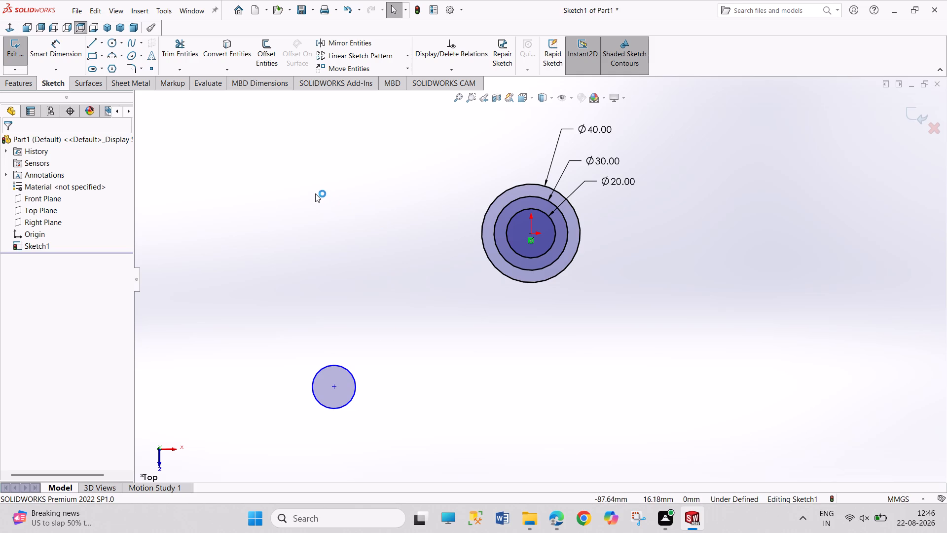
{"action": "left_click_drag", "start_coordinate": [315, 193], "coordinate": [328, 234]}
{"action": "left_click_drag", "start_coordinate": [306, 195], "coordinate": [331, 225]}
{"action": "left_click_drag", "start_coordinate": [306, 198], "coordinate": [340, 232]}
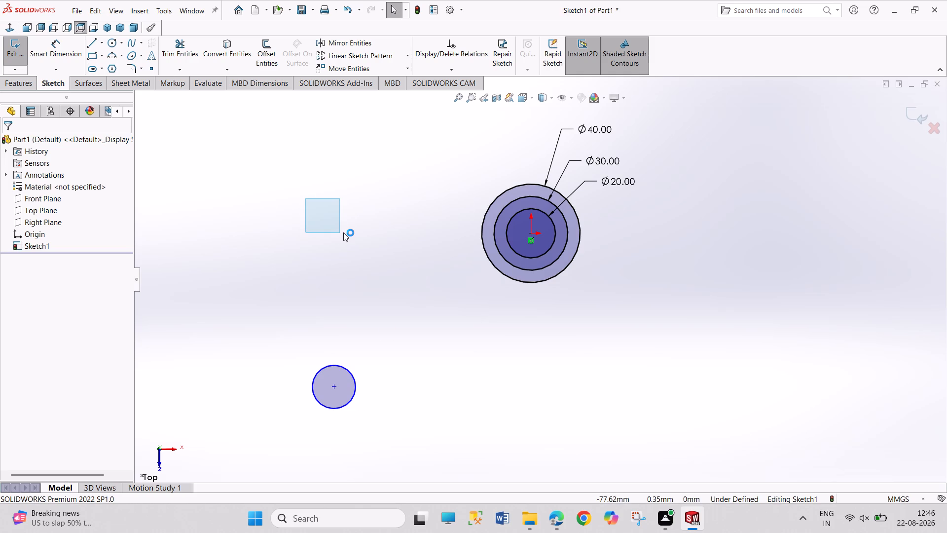
Draw two larger circles concentric with the lower-left circle, with radii of about 14 mm and 20 mm.
{"action": "left_click", "coordinate": [109, 42]}
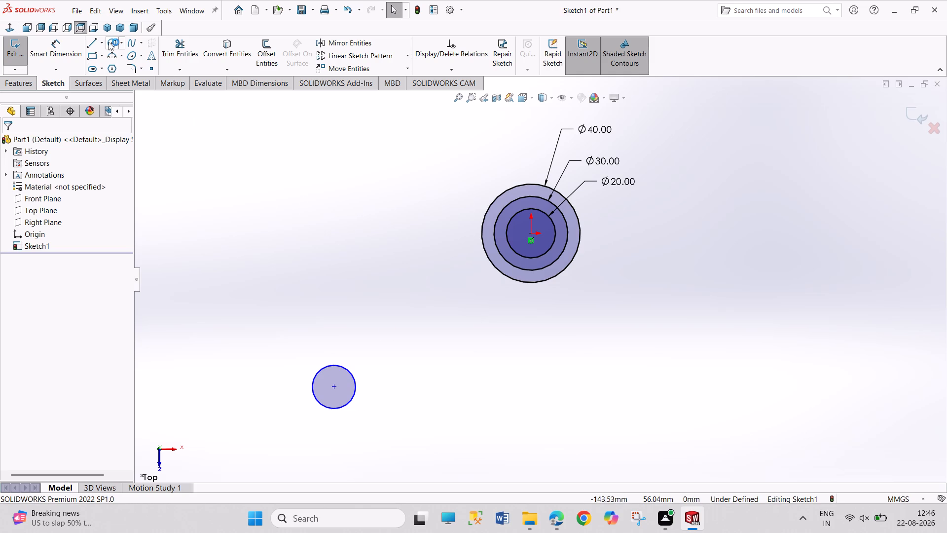
{"action": "left_click", "coordinate": [333, 385]}
{"action": "left_click", "coordinate": [349, 417]}
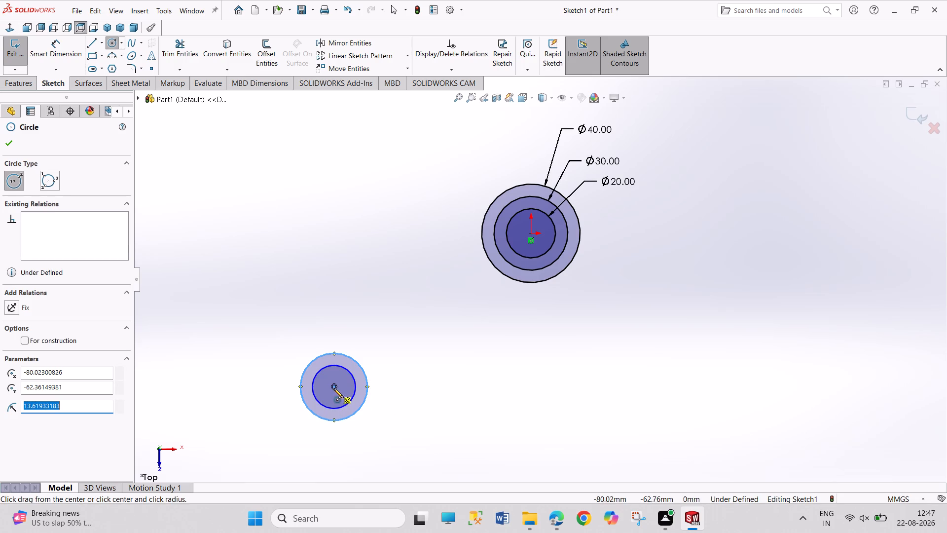
{"action": "left_click", "coordinate": [334, 386]}
{"action": "left_click_drag", "start_coordinate": [356, 430], "coordinate": [362, 431]}
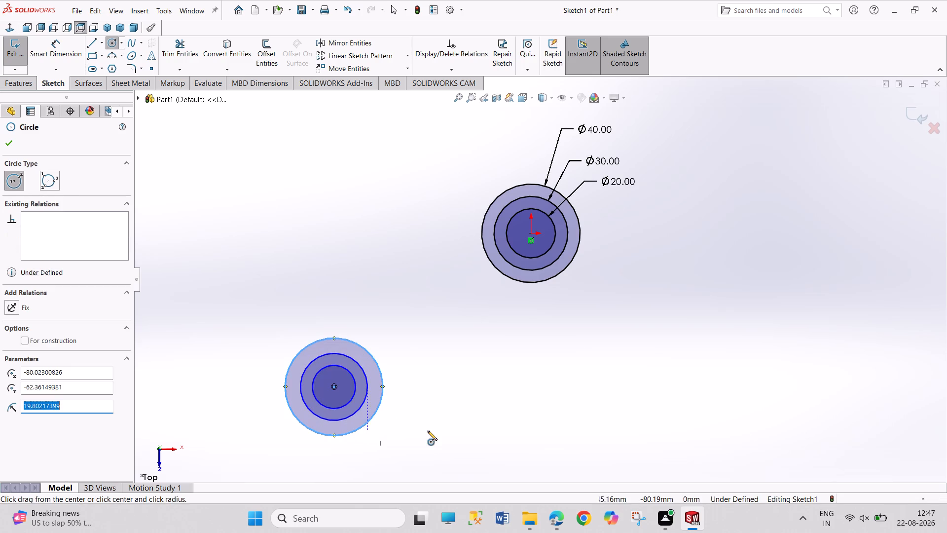
Dimension the lower-left concentric circles' diameters as 40 mm, 30 mm and 20 mm, from outermost to innermost.
{"action": "right_click_drag", "start_coordinate": [429, 431], "coordinate": [397, 331]}
{"action": "left_click", "coordinate": [353, 341]}
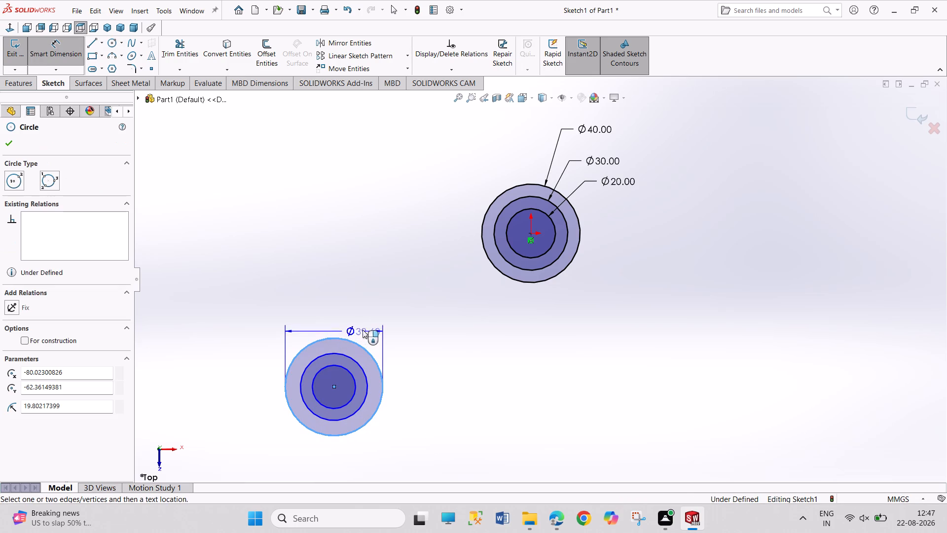
{"action": "left_click", "coordinate": [387, 305]}
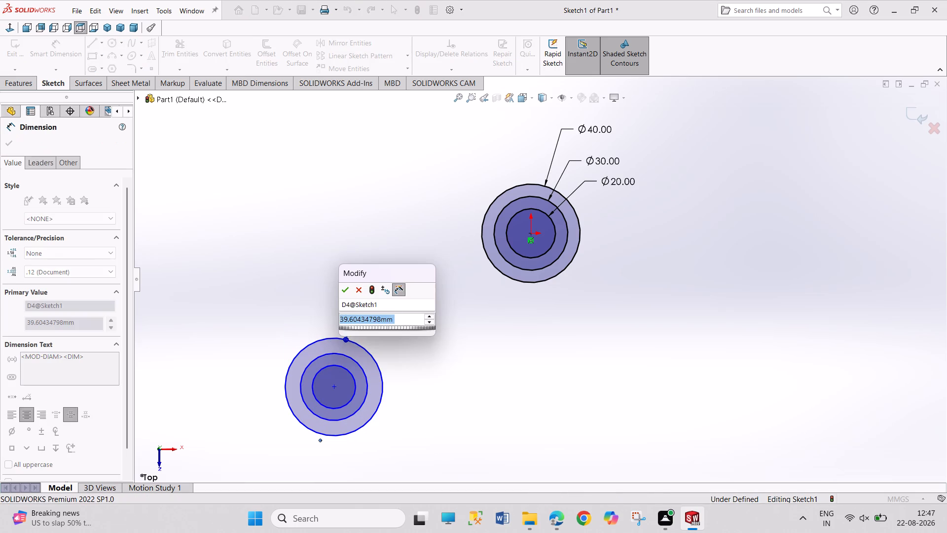
{"action": "type", "text": "40"}
{"action": "key", "text": "Return"}
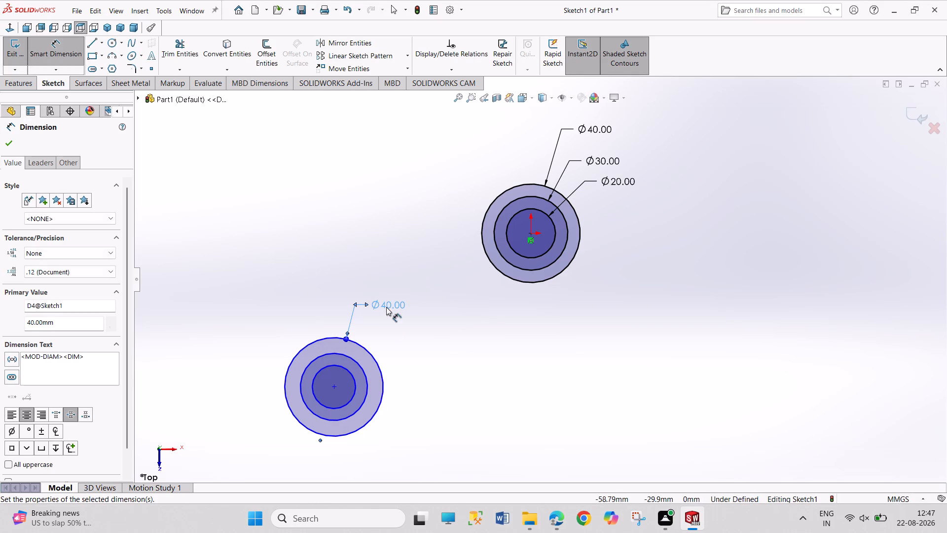
{"action": "left_click", "coordinate": [366, 380]}
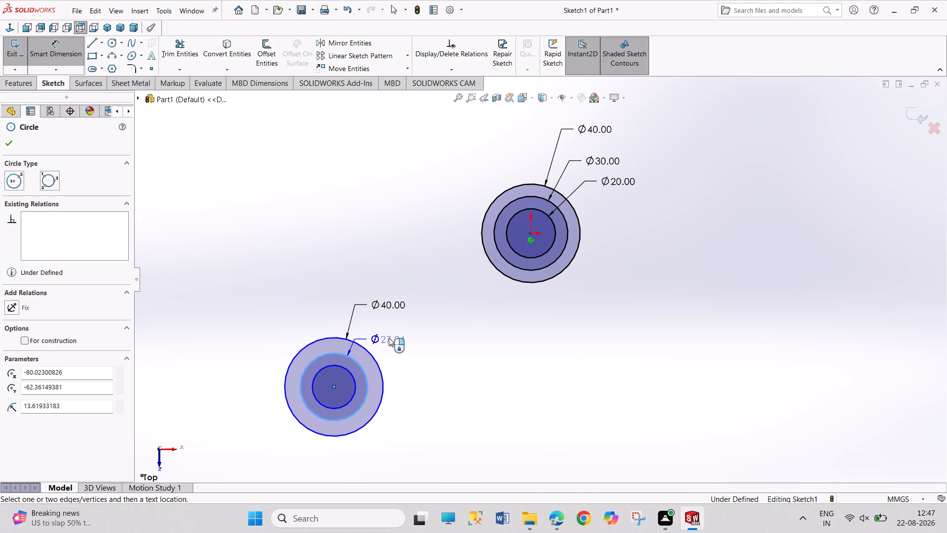
{"action": "left_click", "coordinate": [394, 327]}
{"action": "type", "text": "30"}
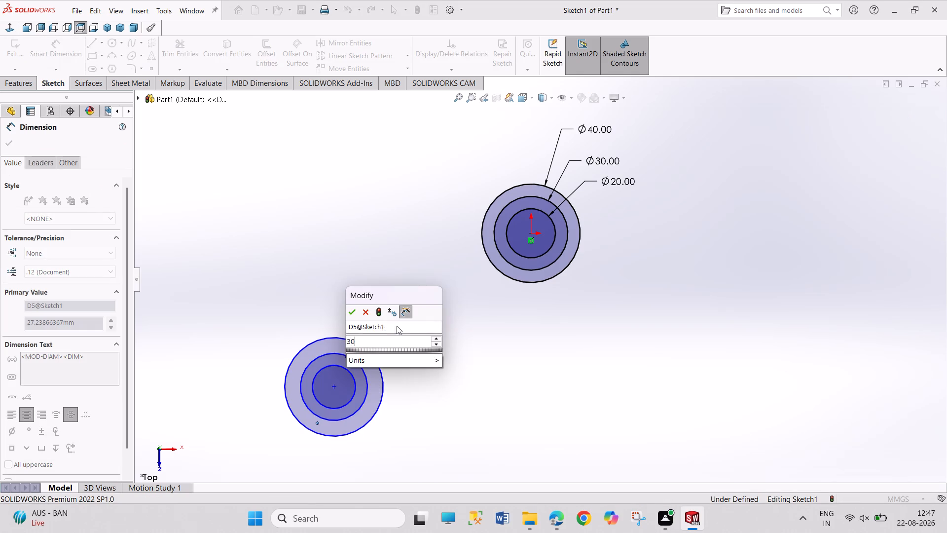
{"action": "key", "text": "Return"}
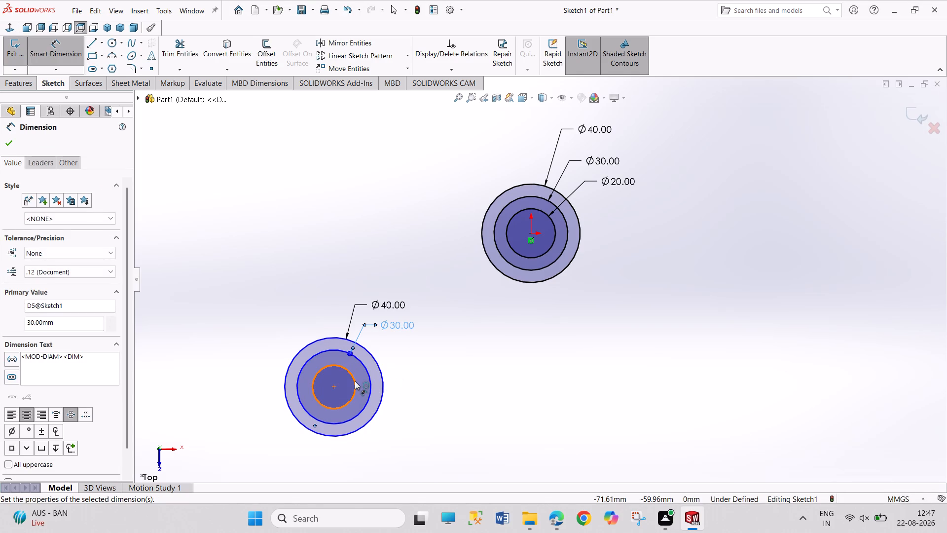
{"action": "left_click", "coordinate": [355, 381]}
{"action": "left_click", "coordinate": [405, 344]}
{"action": "type", "text": "20"}
{"action": "key", "text": "Return"}
{"action": "right_click", "coordinate": [469, 356]}
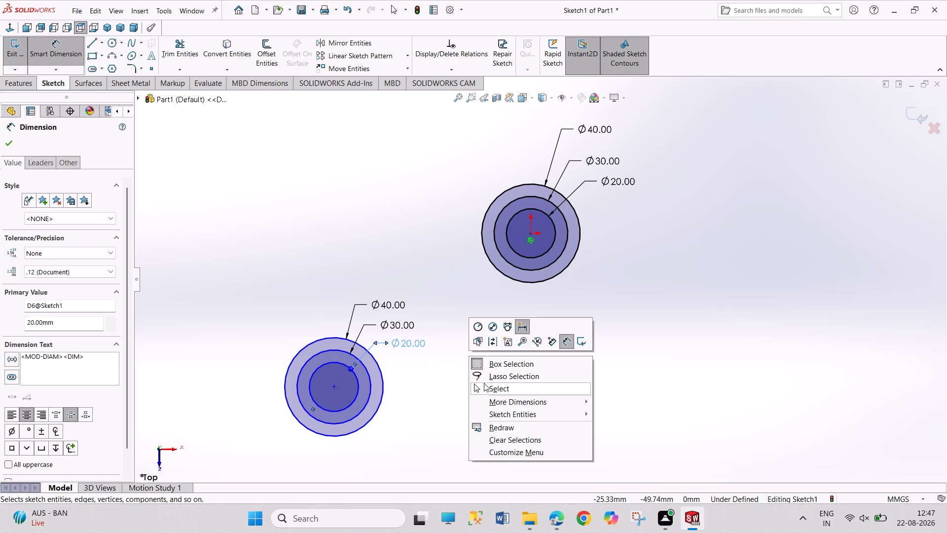
{"action": "left_click", "coordinate": [484, 389]}
Draw three concentric circles level with the lower-left set, centred about 88 mm right of the origin, with radii about 9, 15 and 22 mm.
{"action": "left_click", "coordinate": [112, 40]}
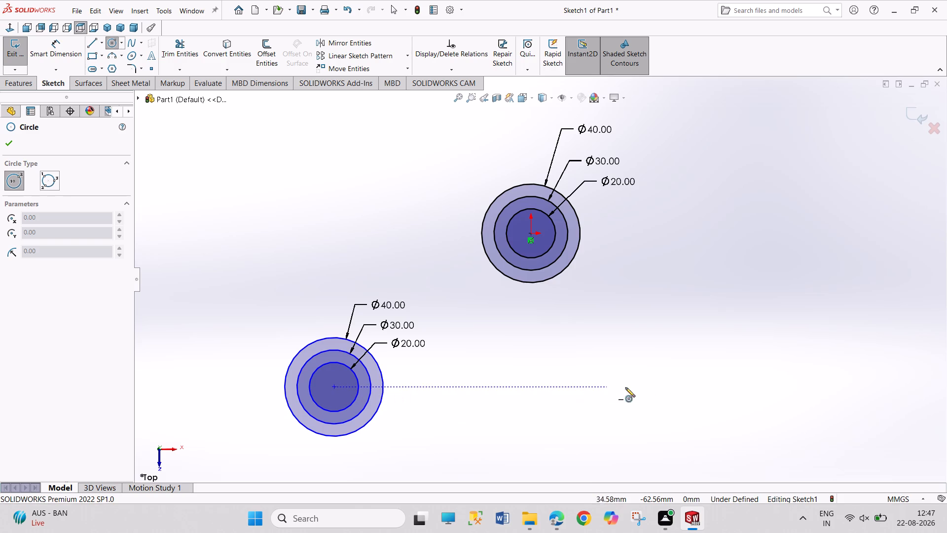
{"action": "left_click", "coordinate": [748, 385]}
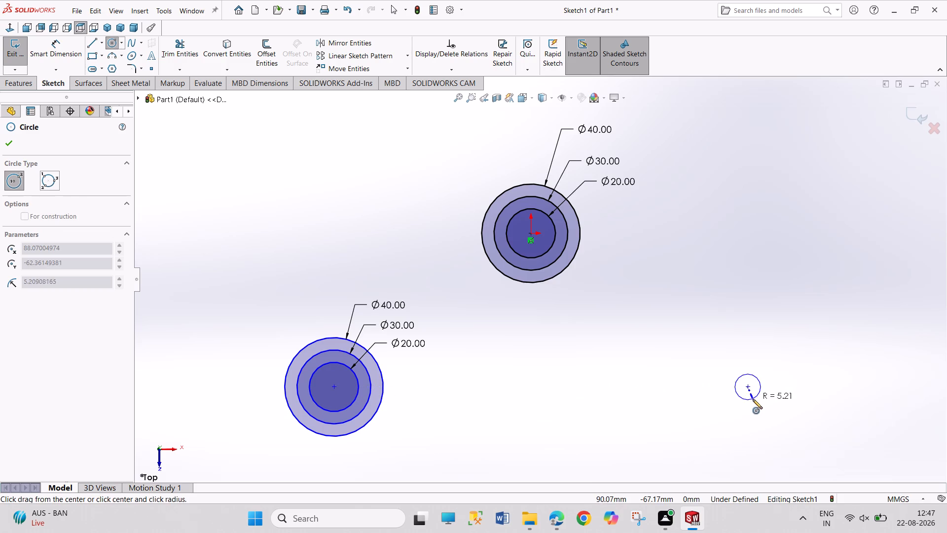
{"action": "left_click", "coordinate": [756, 406]}
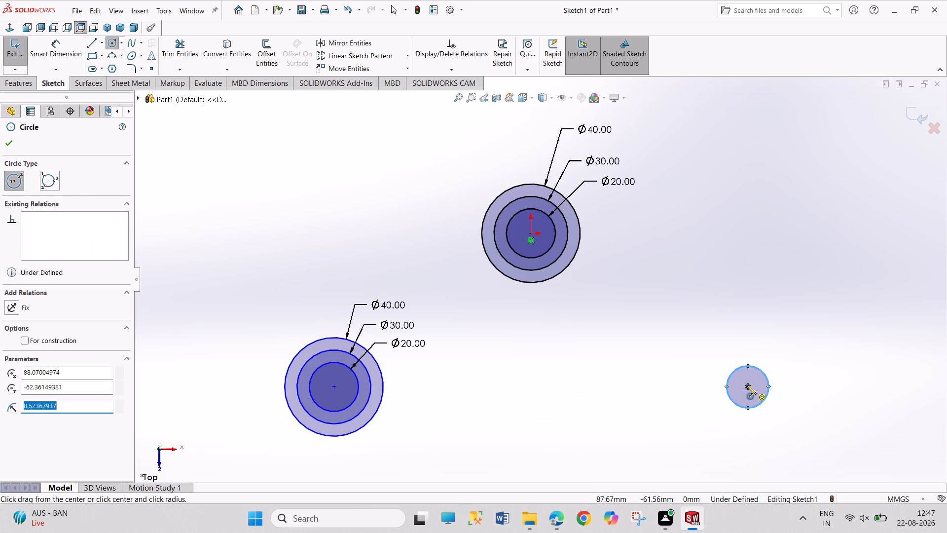
{"action": "left_click", "coordinate": [747, 385]}
{"action": "left_click", "coordinate": [760, 422]}
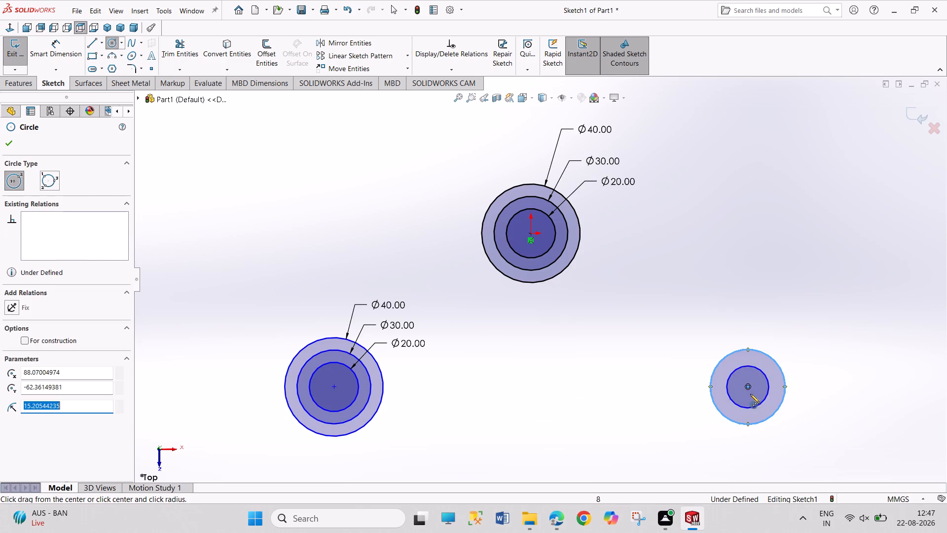
{"action": "left_click", "coordinate": [748, 386]}
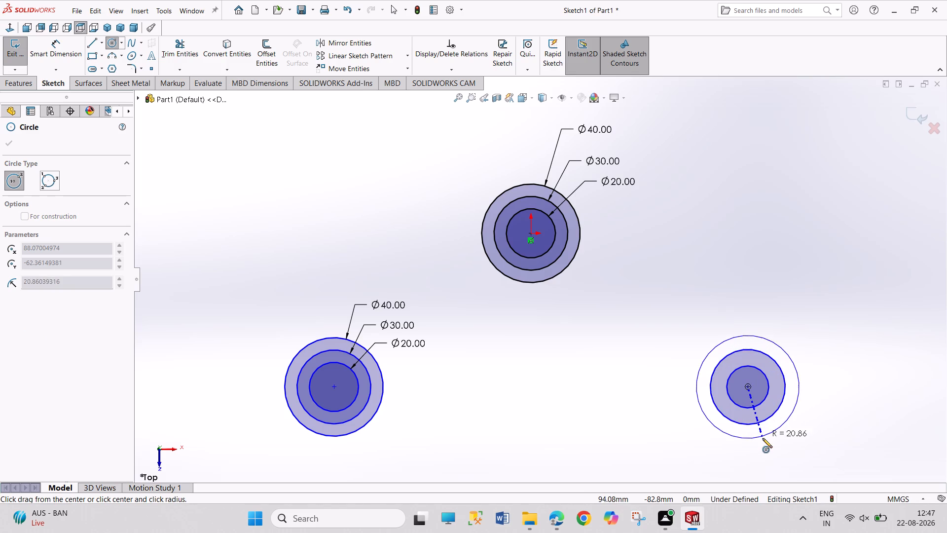
{"action": "left_click", "coordinate": [763, 438]}
Dimension the lower-right concentric circles' diameters as 40 mm, 30 mm and 20 mm, from outermost to innermost.
{"action": "right_click_drag", "start_coordinate": [797, 438], "coordinate": [823, 356]}
{"action": "left_click", "coordinate": [790, 353]}
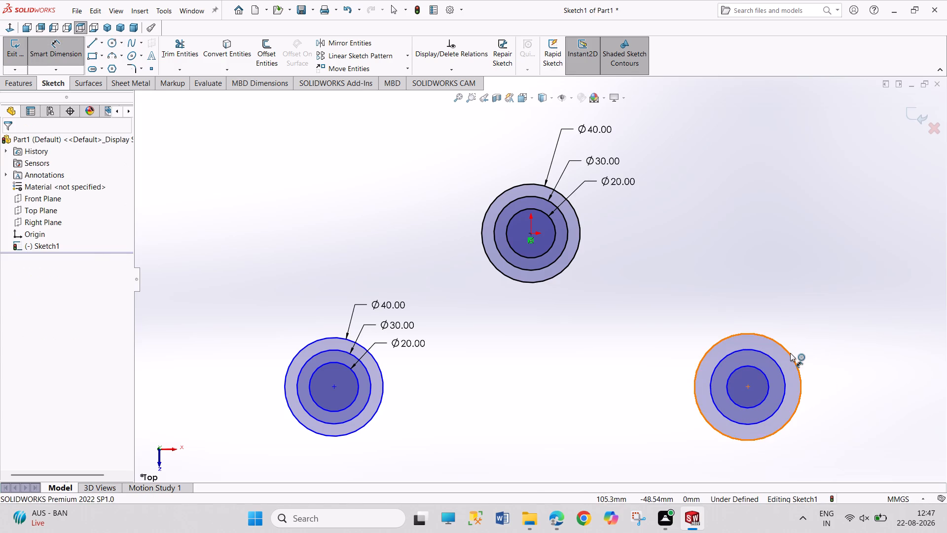
{"action": "left_click_drag", "start_coordinate": [833, 325], "coordinate": [831, 331]}
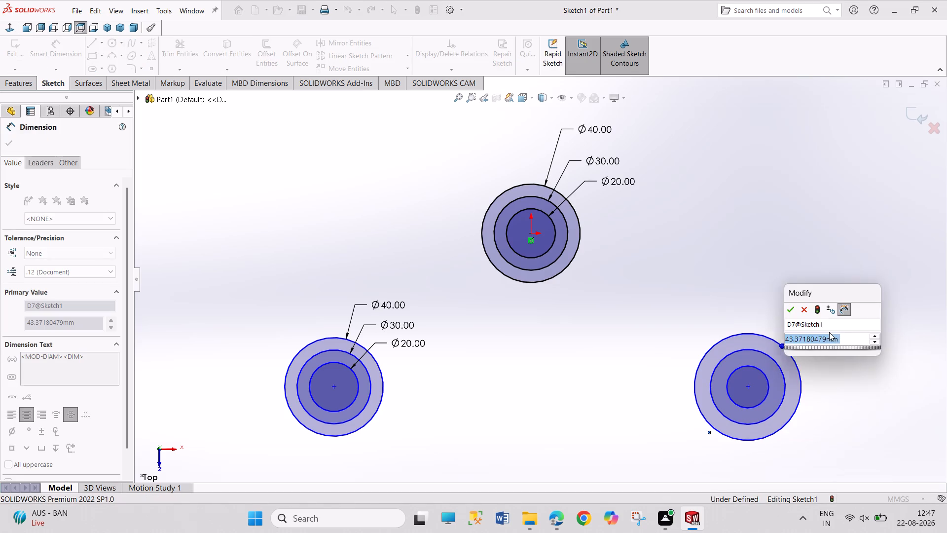
{"action": "type", "text": "40"}
{"action": "key", "text": "Return"}
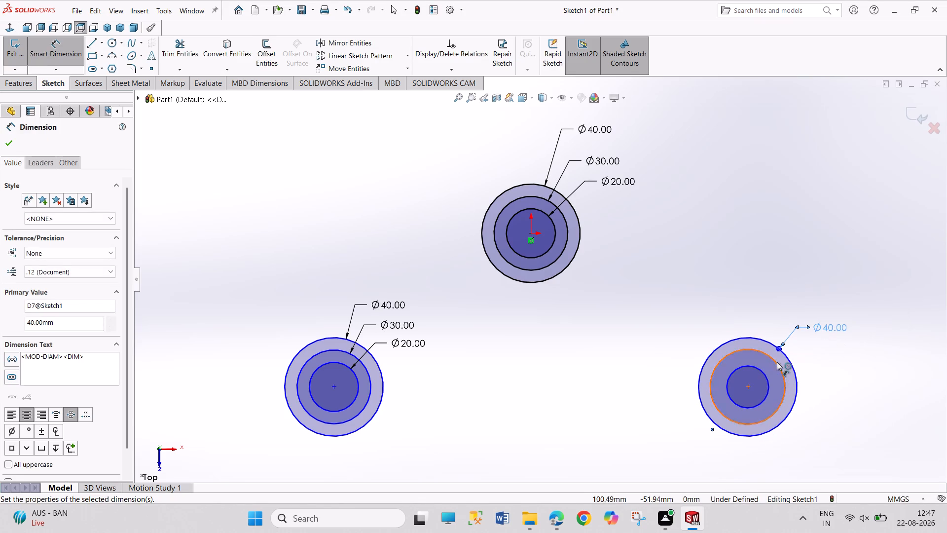
{"action": "left_click", "coordinate": [779, 367]}
{"action": "left_click", "coordinate": [832, 344]}
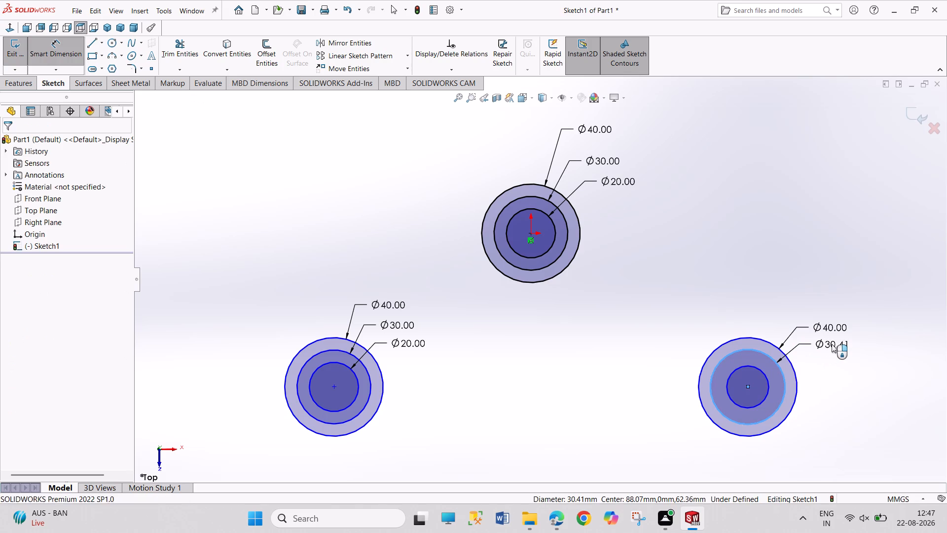
{"action": "type", "text": "30"}
{"action": "key", "text": "Return"}
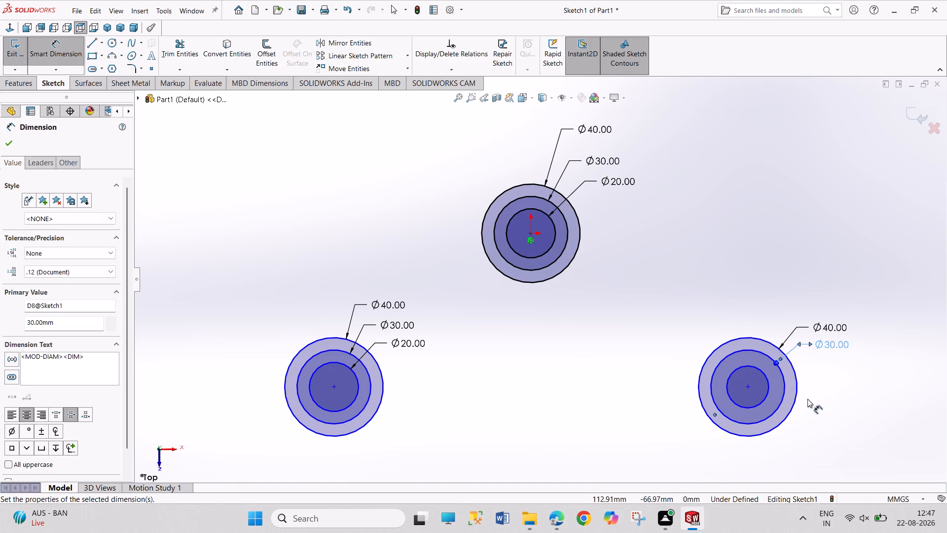
{"action": "left_click", "coordinate": [766, 387]}
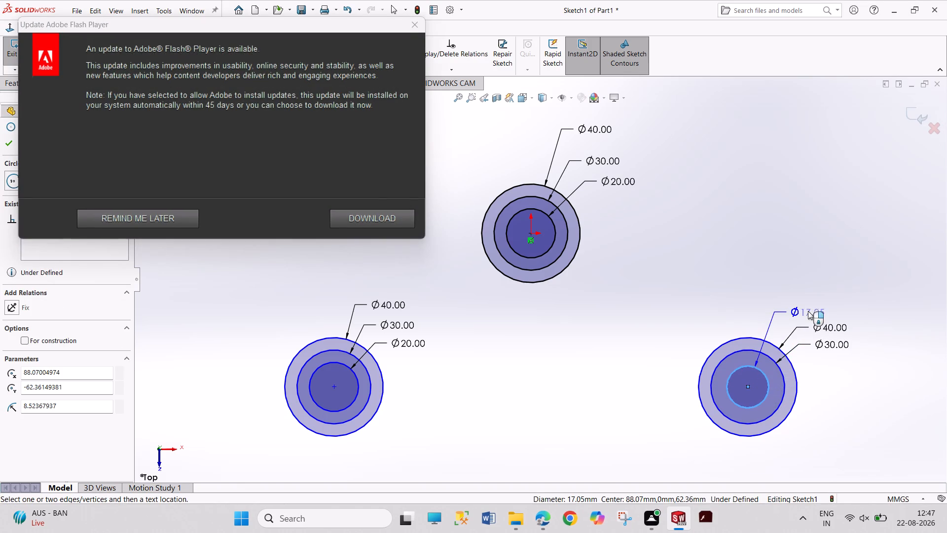
{"action": "left_click", "coordinate": [811, 305]}
{"action": "type", "text": "20"}
{"action": "key", "text": "Return"}
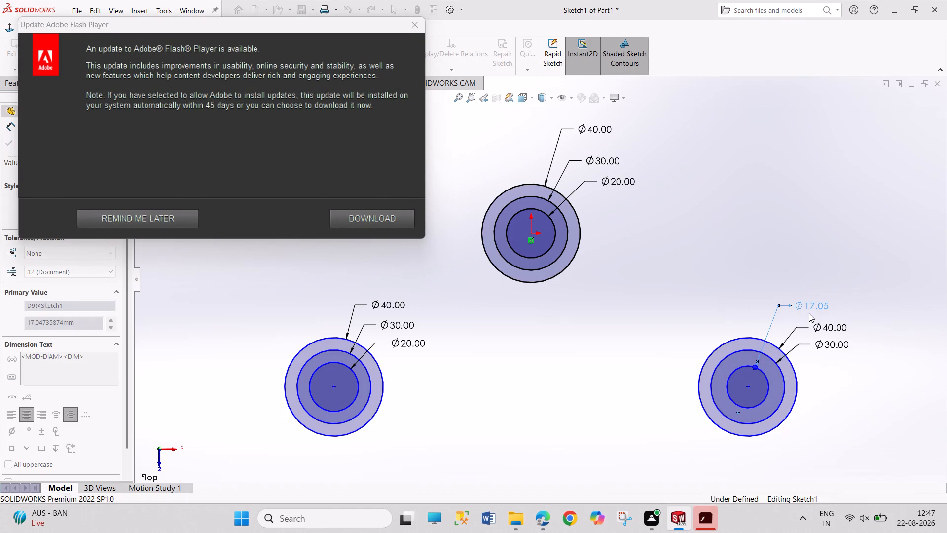
{"action": "right_click", "coordinate": [698, 235]}
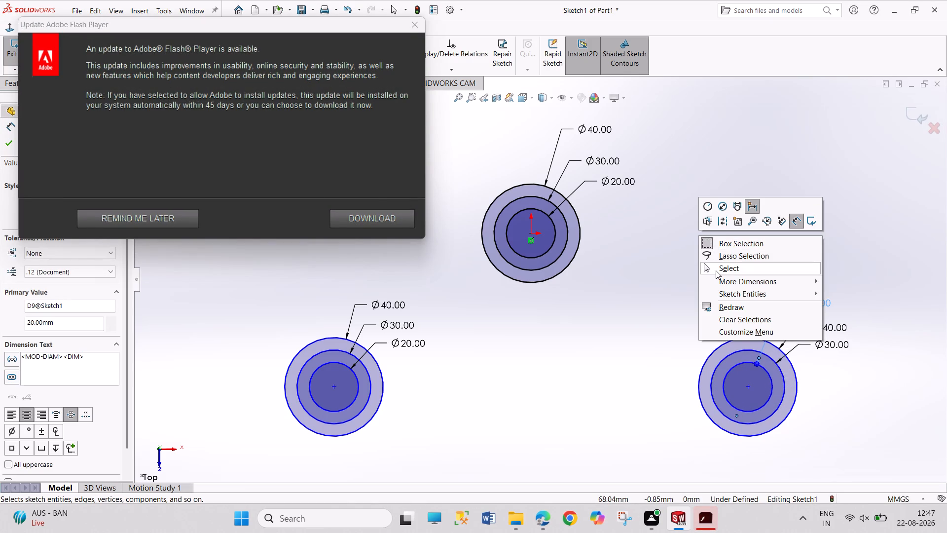
{"action": "left_click", "coordinate": [716, 266]}
Close the Adobe Flash Player update window.
{"action": "left_click", "coordinate": [413, 28]}
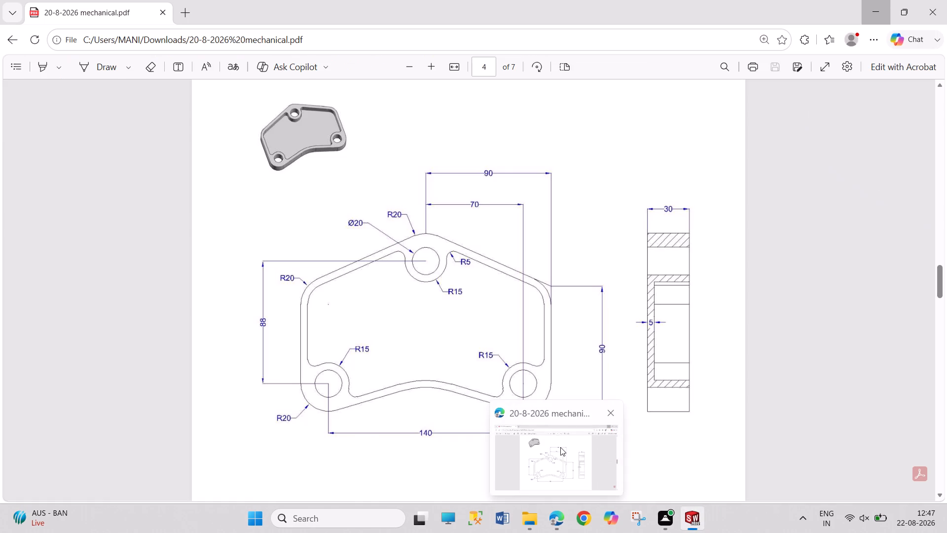
Dimension the horizontal distance between the centres of the two lower circle sets as 140 mm.
{"action": "right_click_drag", "start_coordinate": [465, 391], "coordinate": [460, 340]}
{"action": "left_click", "coordinate": [333, 387]}
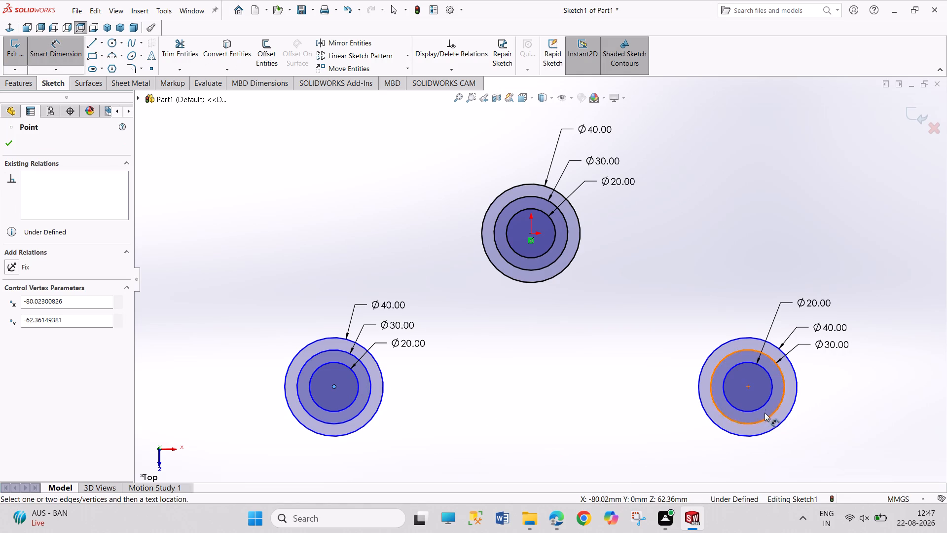
{"action": "left_click", "coordinate": [748, 386]}
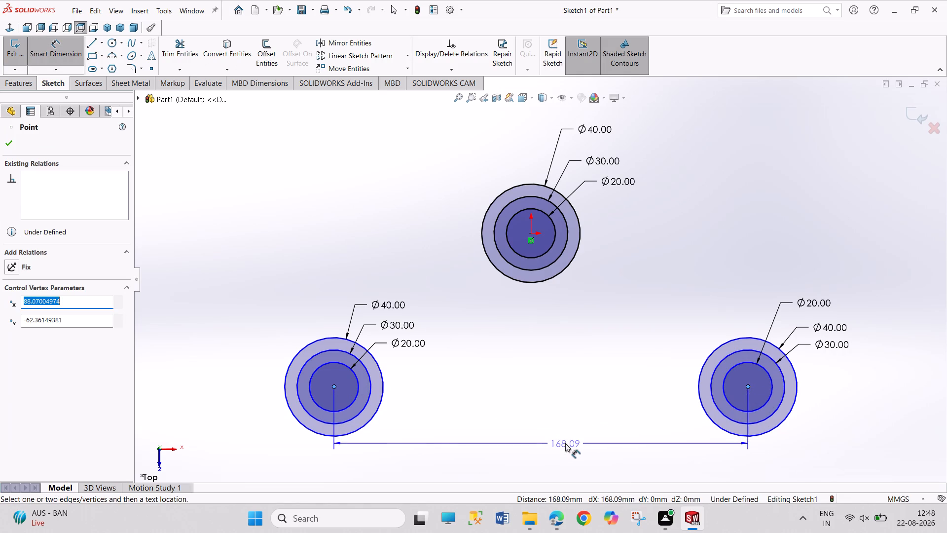
{"action": "left_click", "coordinate": [565, 444]}
{"action": "type", "text": "140"}
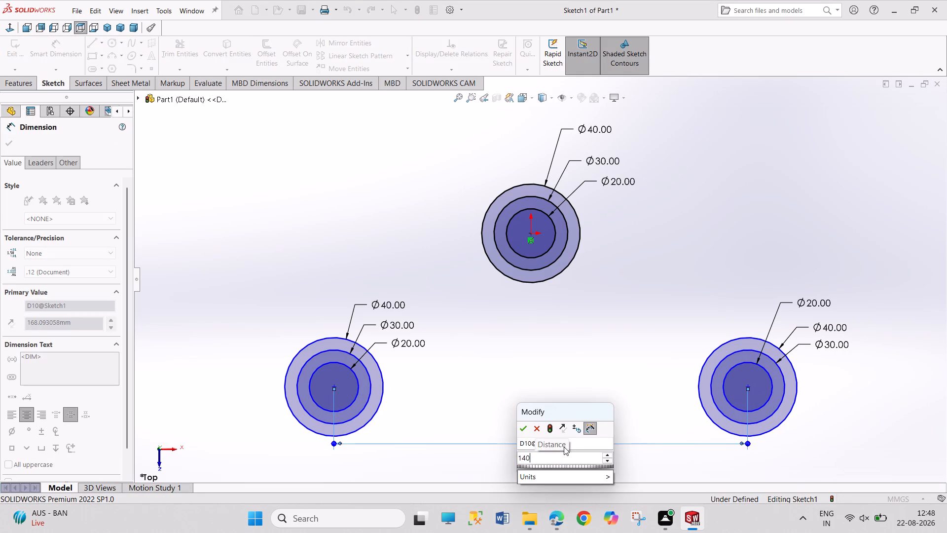
{"action": "key", "text": "Return"}
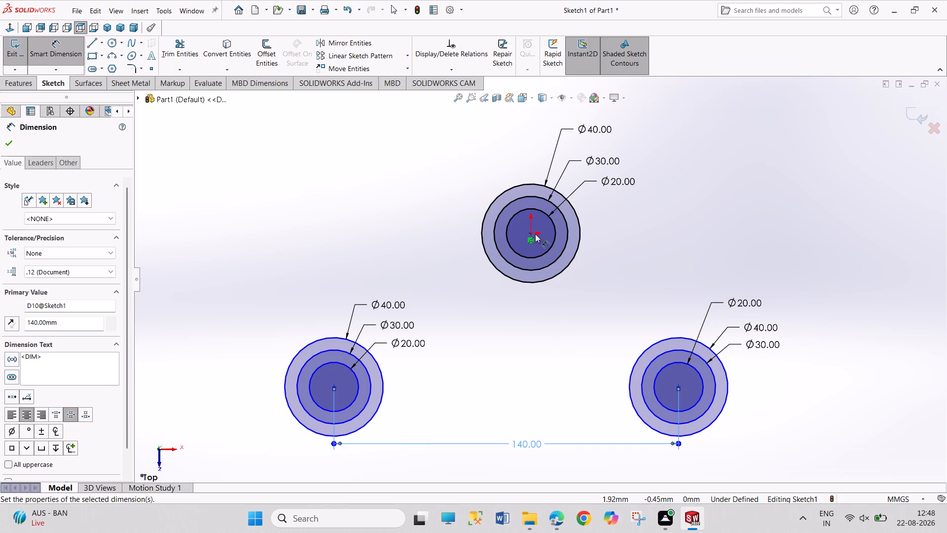
Dimension the horizontal distance from the origin to the lower-right circle set's centre as 70 mm.
{"action": "left_click", "coordinate": [531, 233]}
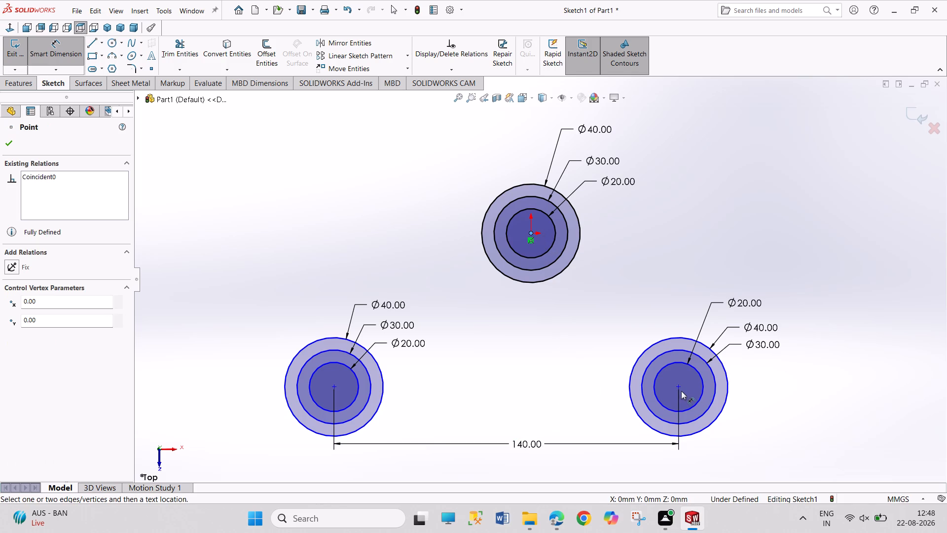
{"action": "left_click", "coordinate": [679, 388]}
{"action": "left_click", "coordinate": [644, 461]}
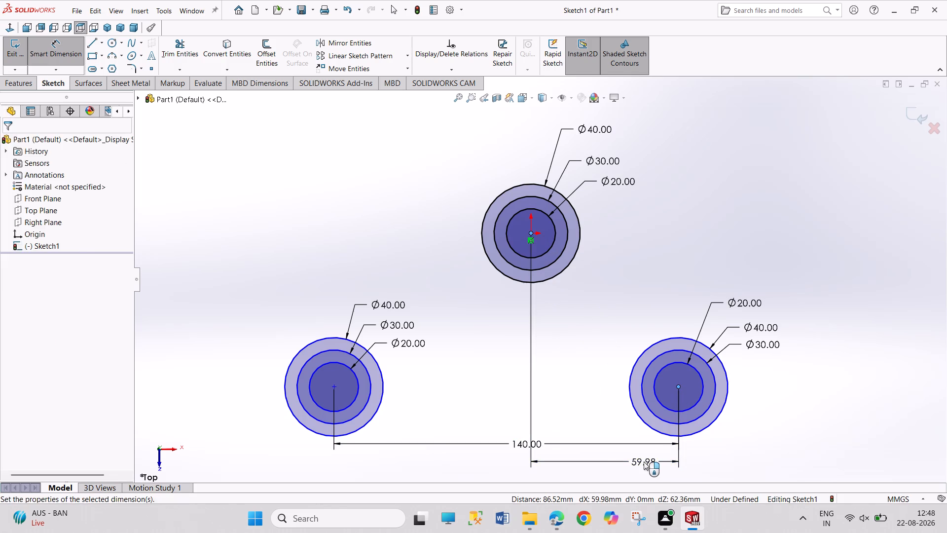
{"action": "type", "text": "70"}
{"action": "key", "text": "Return"}
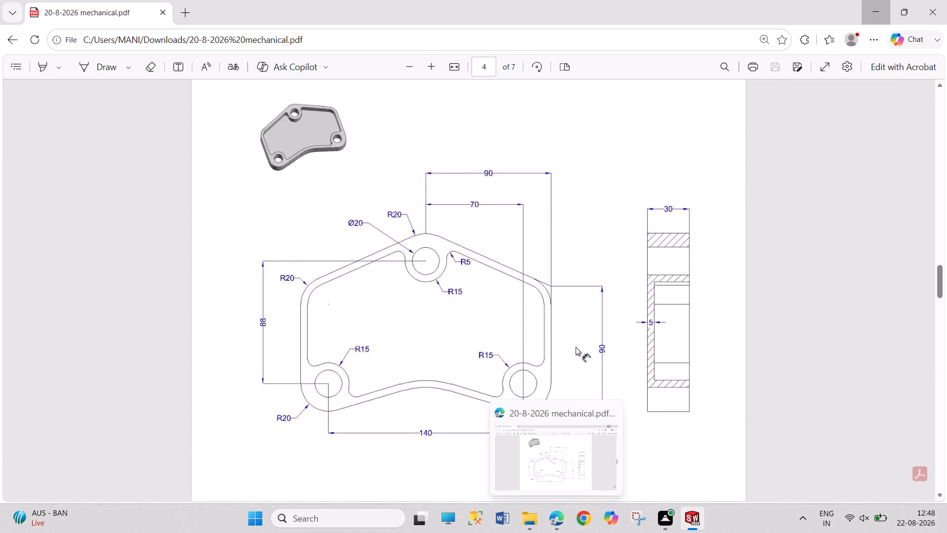
Dimension the vertical distance from the origin to the lower-left circle set's centre as 80 mm.
{"action": "left_click", "coordinate": [532, 231]}
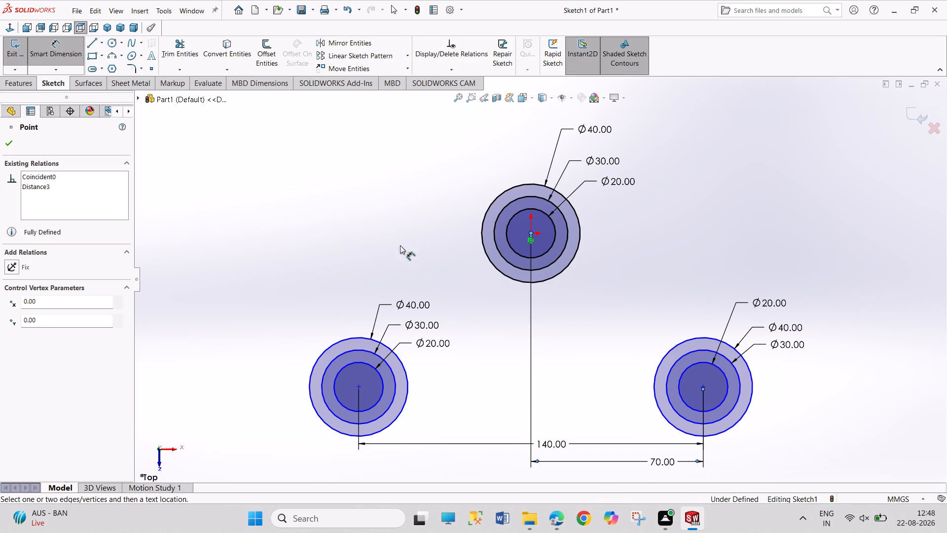
{"action": "left_click", "coordinate": [360, 387]}
{"action": "left_click", "coordinate": [250, 345]}
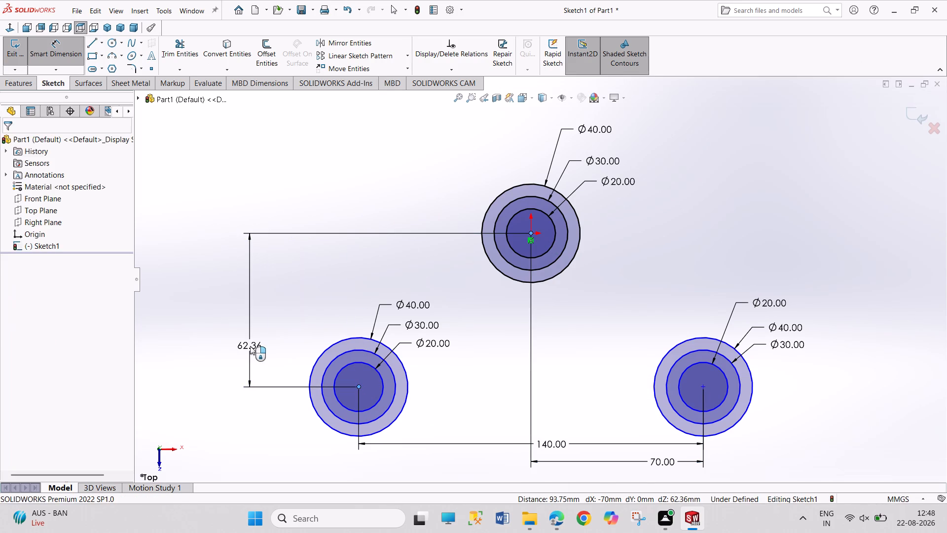
{"action": "type", "text": "80"}
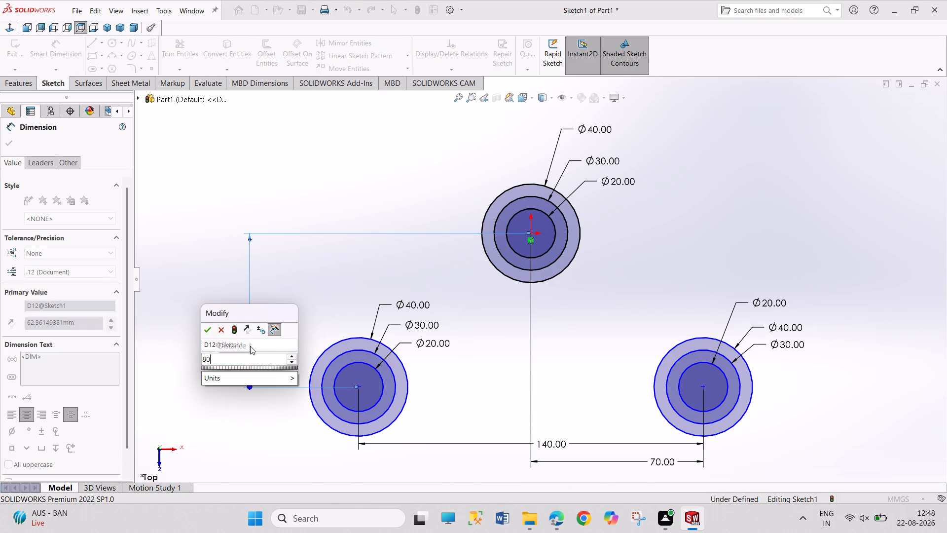
{"action": "key", "text": "Return"}
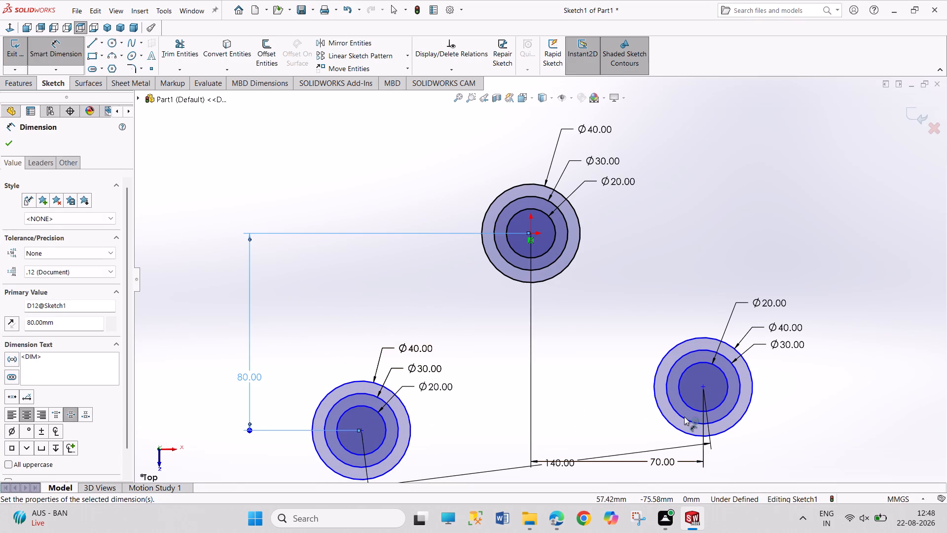
Dimension the vertical distance from the origin to the lower-right circle set's centre as 88 mm.
{"action": "left_click", "coordinate": [702, 386]}
{"action": "left_click", "coordinate": [529, 233]}
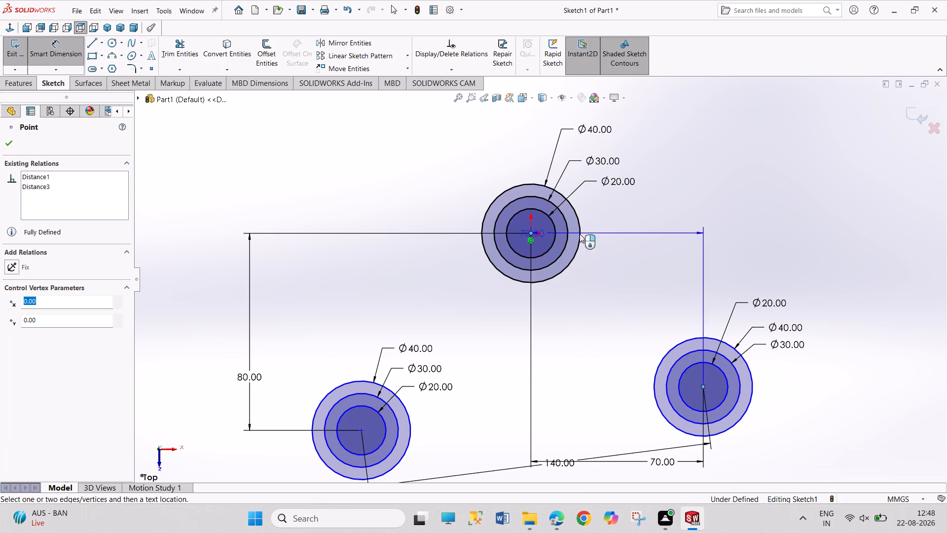
{"action": "left_click", "coordinate": [849, 309]}
{"action": "type", "text": "88"}
{"action": "key", "text": "Return"}
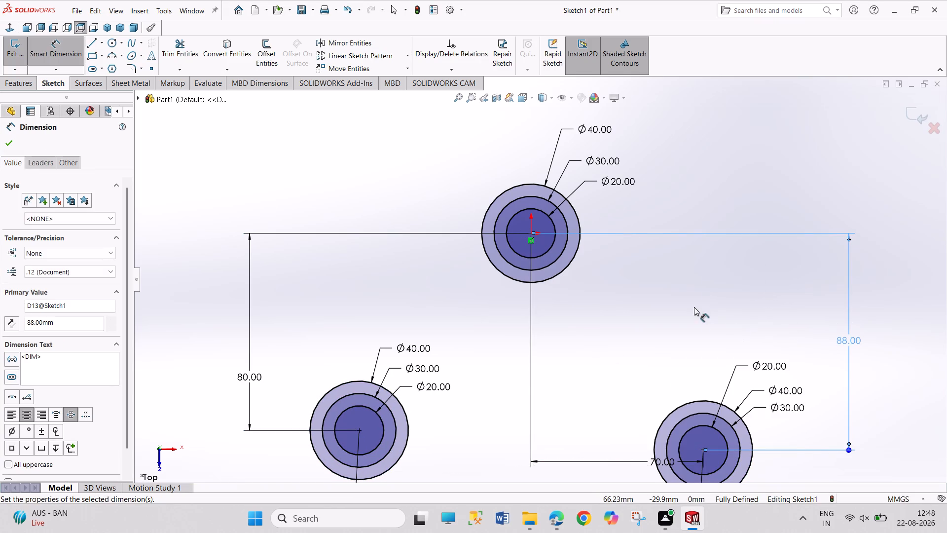
{"action": "right_click", "coordinate": [694, 307]}
{"action": "left_click", "coordinate": [711, 334]}
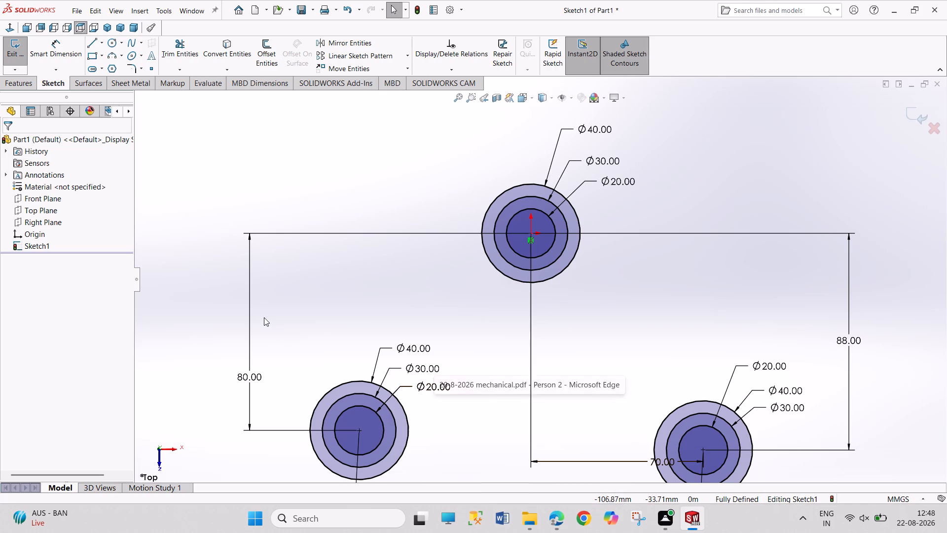
Set the lower-left circle set's vertical distance from the origin to 88 mm.
{"action": "double_click", "coordinate": [251, 375]}
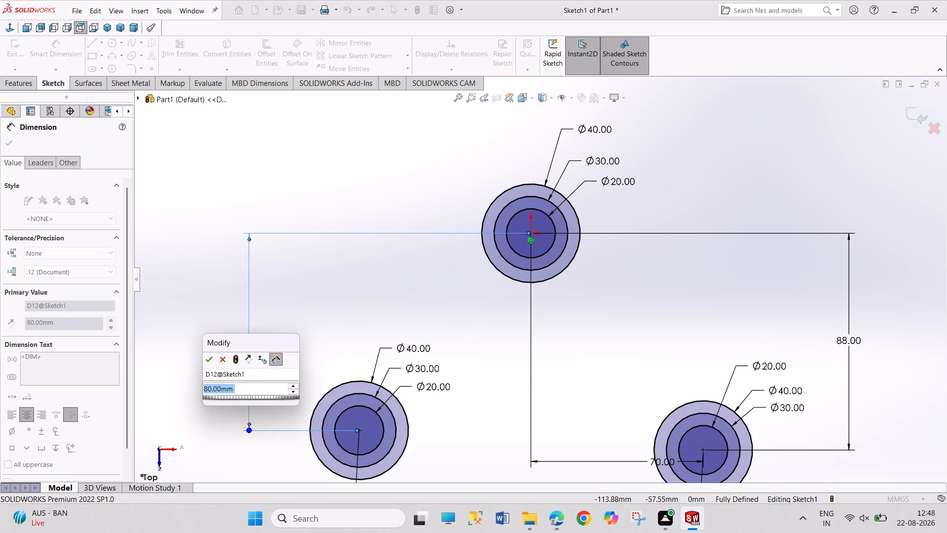
{"action": "type", "text": "88"}
{"action": "key", "text": "Return"}
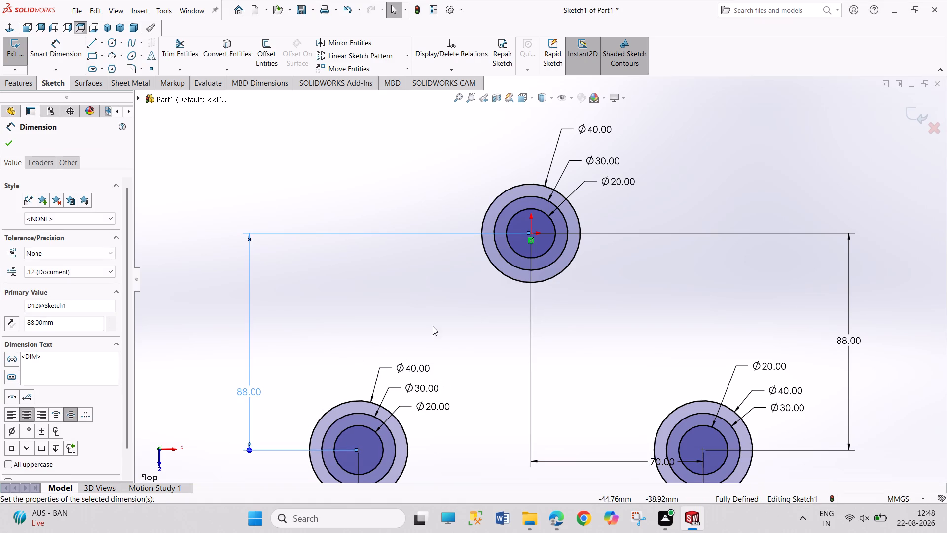
{"action": "right_click", "coordinate": [444, 319]}
{"action": "left_click", "coordinate": [393, 308]}
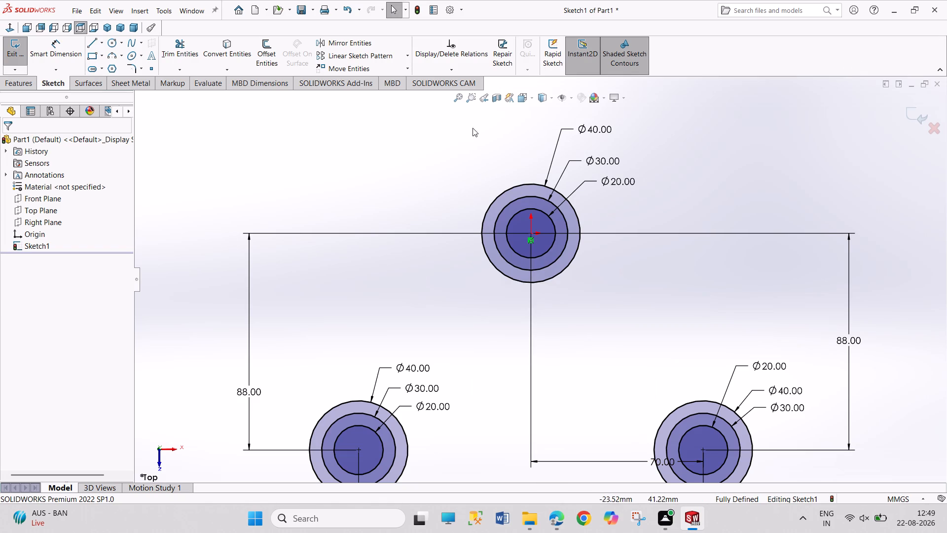
Draw a circle centred about 75 mm left of and 15 mm below the origin, and dimension its diameter as 20 mm.
{"action": "left_click", "coordinate": [112, 45]}
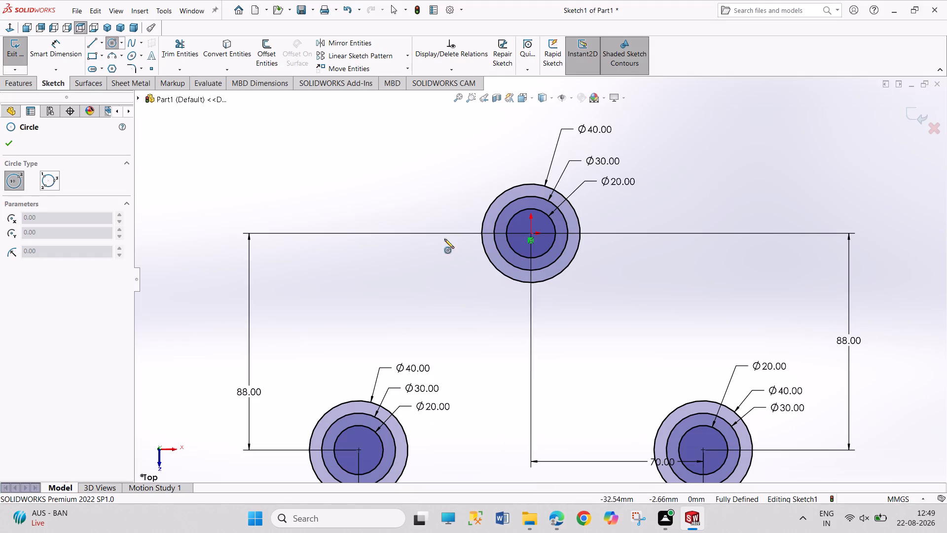
{"action": "left_click", "coordinate": [346, 271]}
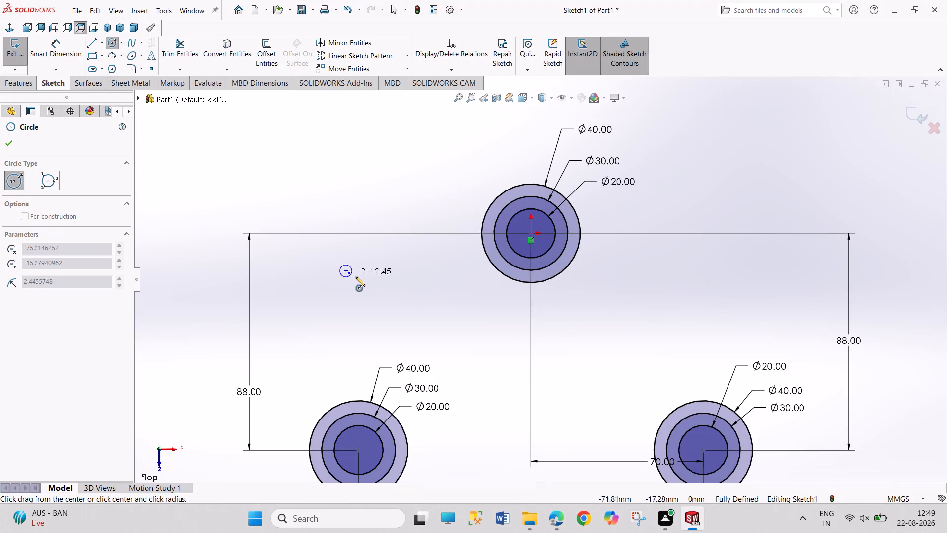
{"action": "left_click", "coordinate": [364, 290]}
{"action": "right_click_drag", "start_coordinate": [402, 306], "coordinate": [396, 238]}
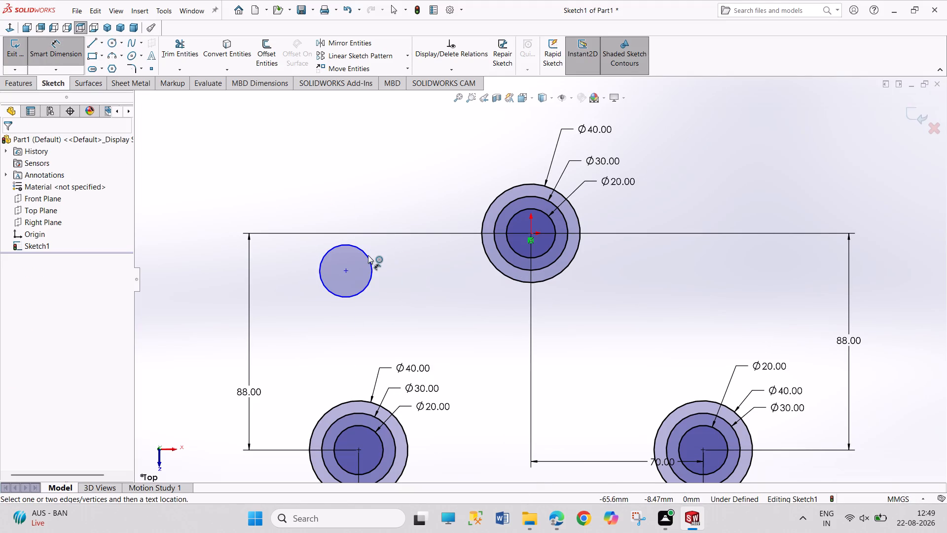
{"action": "left_click", "coordinate": [368, 255]}
{"action": "left_click", "coordinate": [378, 216]}
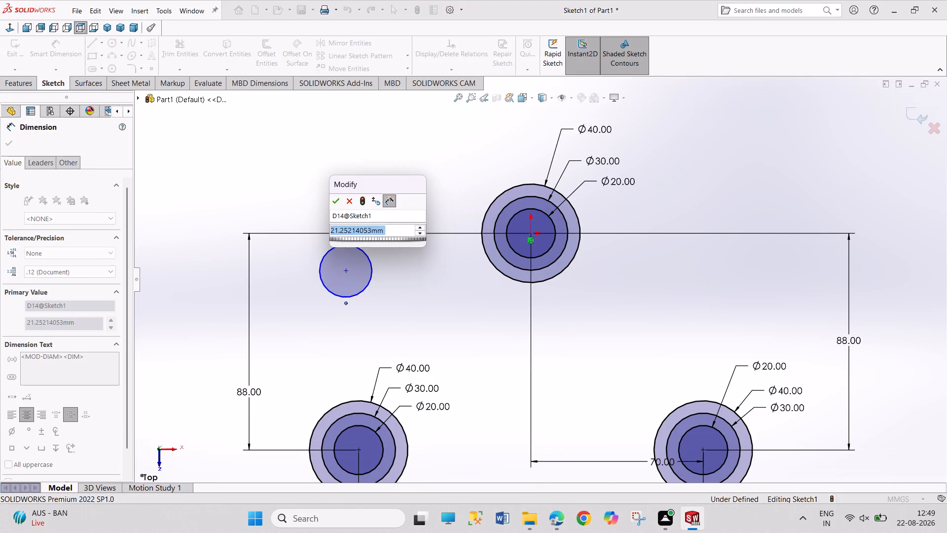
{"action": "type", "text": "20"}
{"action": "key", "text": "Return"}
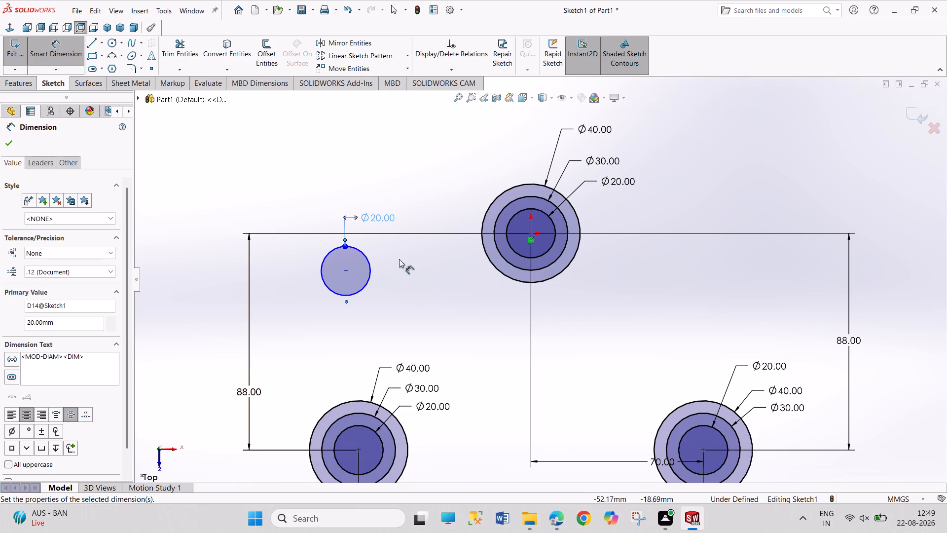
{"action": "right_click", "coordinate": [407, 143]}
{"action": "left_click", "coordinate": [420, 176]}
Mirror the new 20 mm circle about the Right Plane, keeping the original.
{"action": "left_click", "coordinate": [371, 269]}
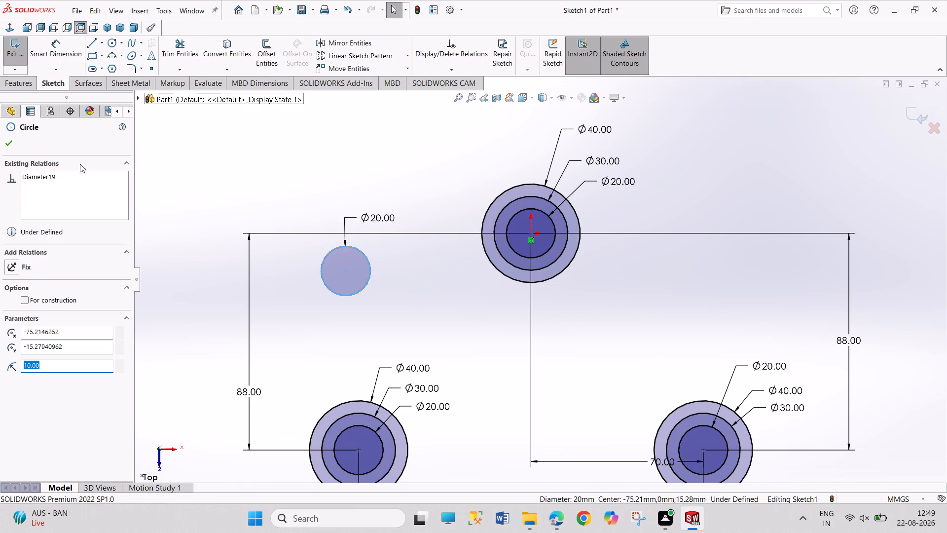
{"action": "left_click", "coordinate": [12, 142]}
{"action": "left_click", "coordinate": [337, 42]}
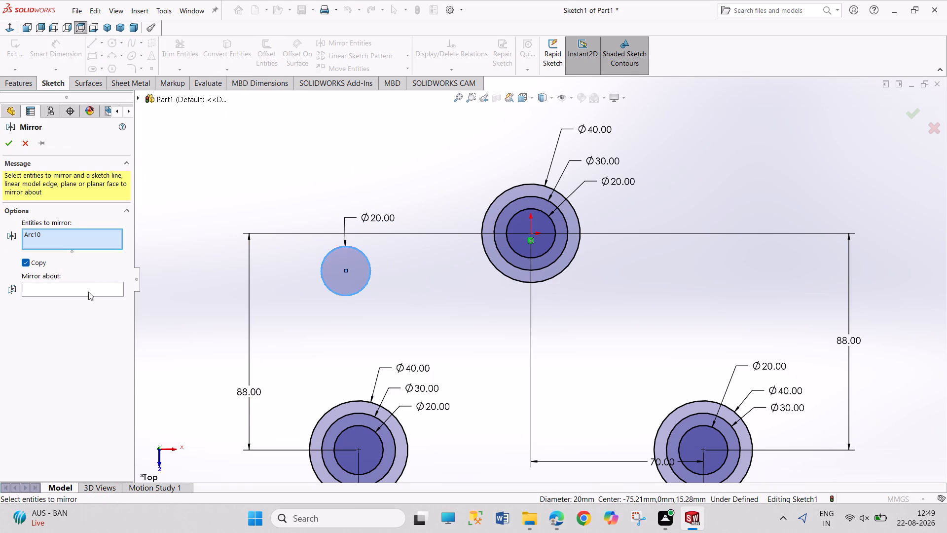
{"action": "left_click", "coordinate": [88, 292]}
{"action": "left_click", "coordinate": [137, 97]}
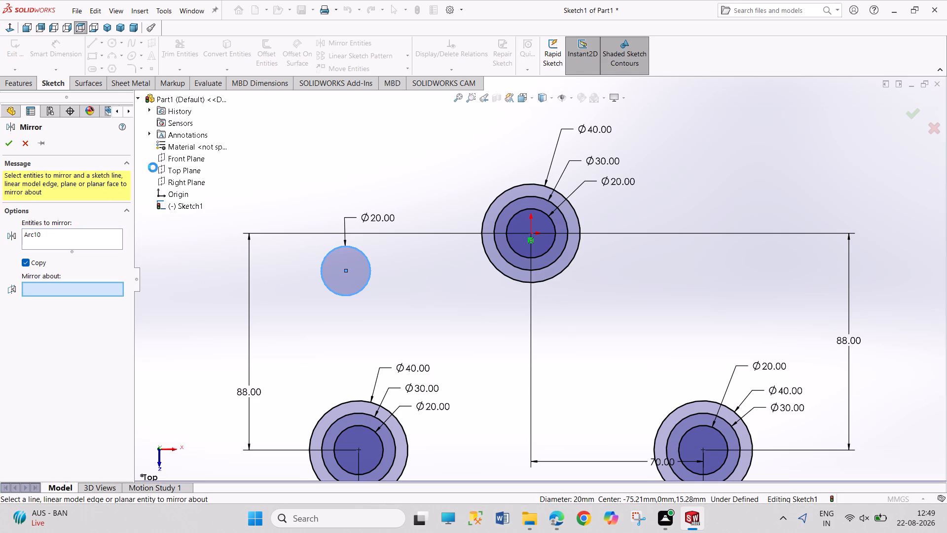
{"action": "left_click", "coordinate": [175, 184]}
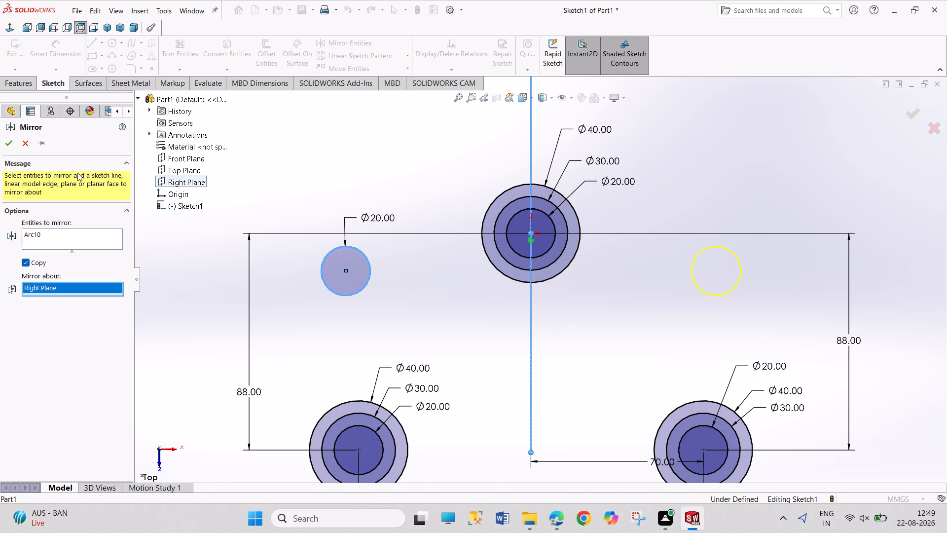
{"action": "left_click", "coordinate": [9, 144]}
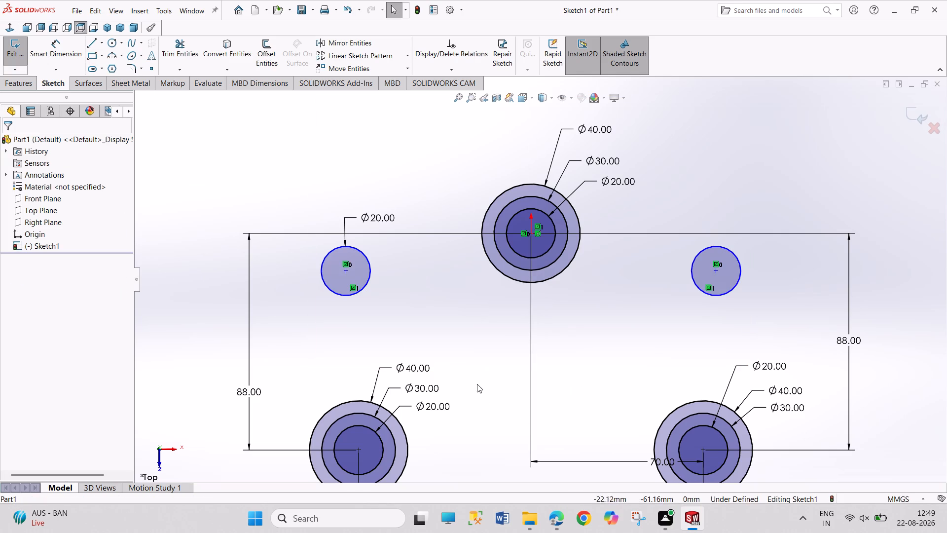
Dimension the horizontal distance between the centres of the two mirrored circles as 140 mm.
{"action": "right_click_drag", "start_coordinate": [477, 384], "coordinate": [459, 251]}
{"action": "left_click", "coordinate": [348, 269]}
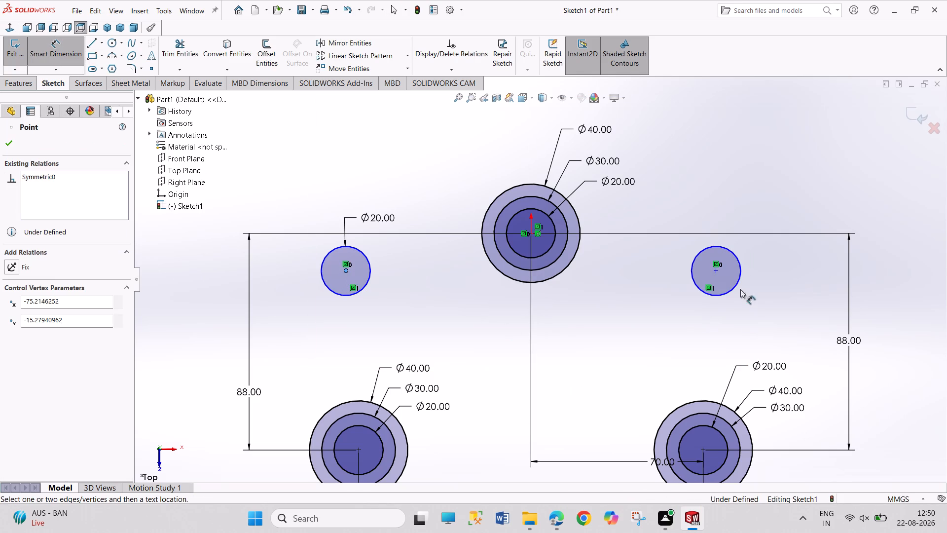
{"action": "left_click", "coordinate": [716, 270]}
{"action": "left_click", "coordinate": [672, 126]}
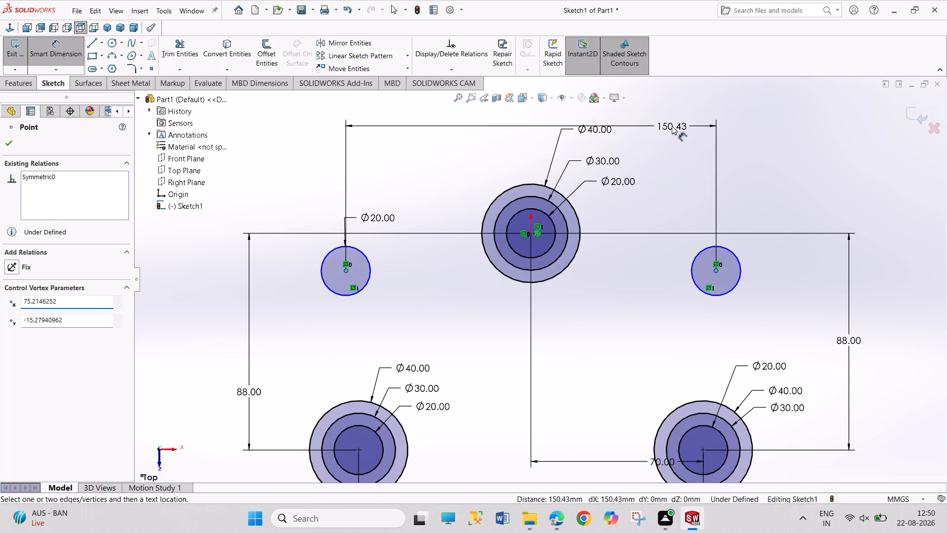
{"action": "type", "text": "140"}
{"action": "key", "text": "Return"}
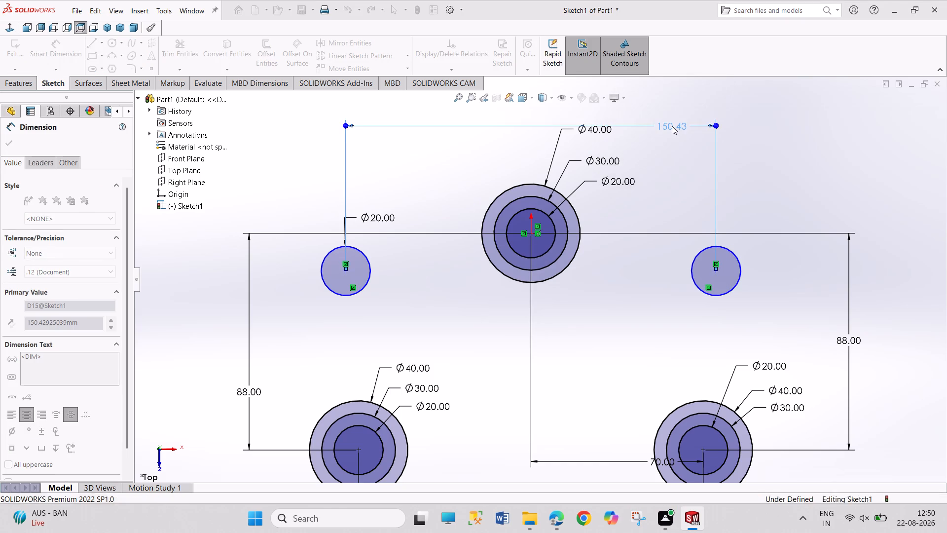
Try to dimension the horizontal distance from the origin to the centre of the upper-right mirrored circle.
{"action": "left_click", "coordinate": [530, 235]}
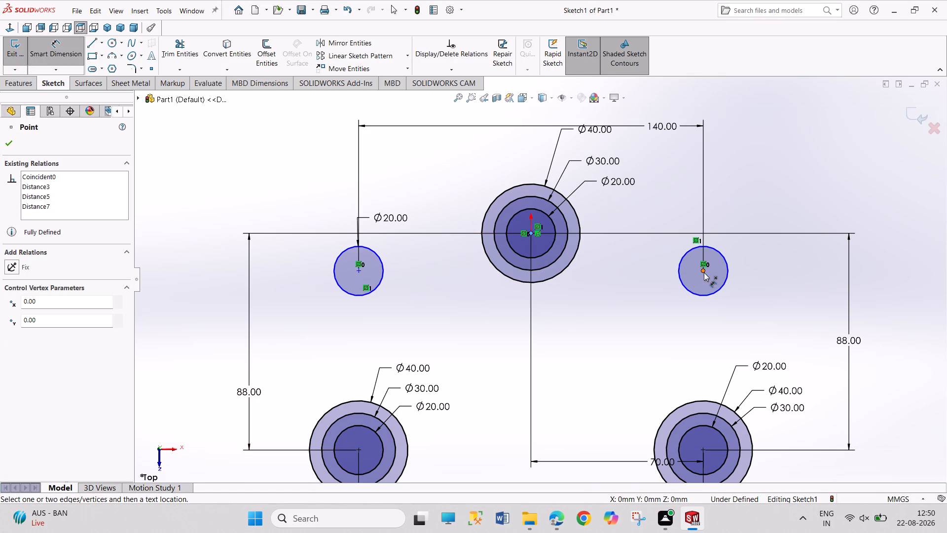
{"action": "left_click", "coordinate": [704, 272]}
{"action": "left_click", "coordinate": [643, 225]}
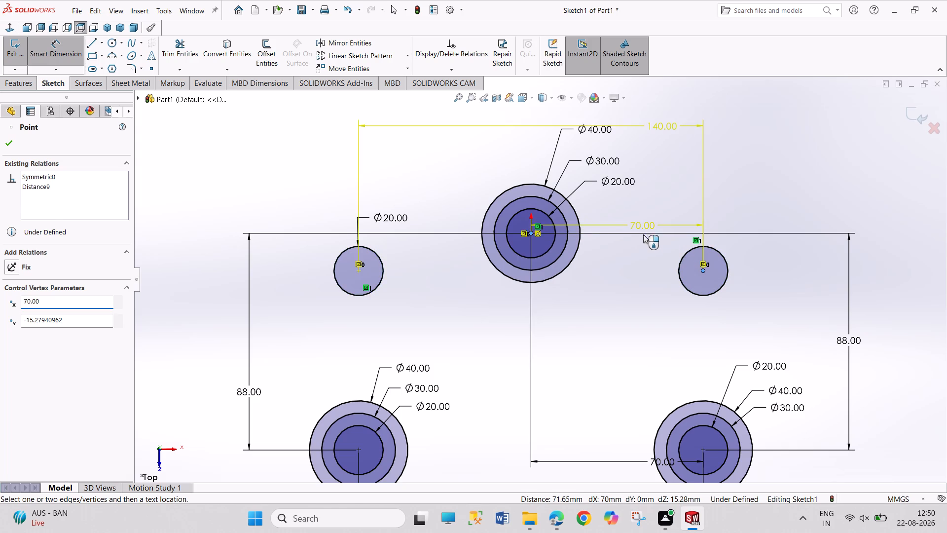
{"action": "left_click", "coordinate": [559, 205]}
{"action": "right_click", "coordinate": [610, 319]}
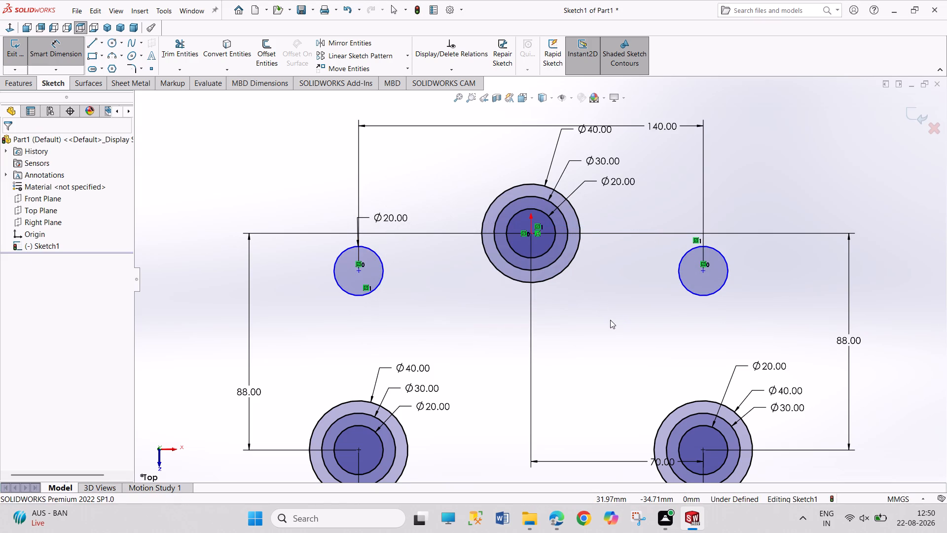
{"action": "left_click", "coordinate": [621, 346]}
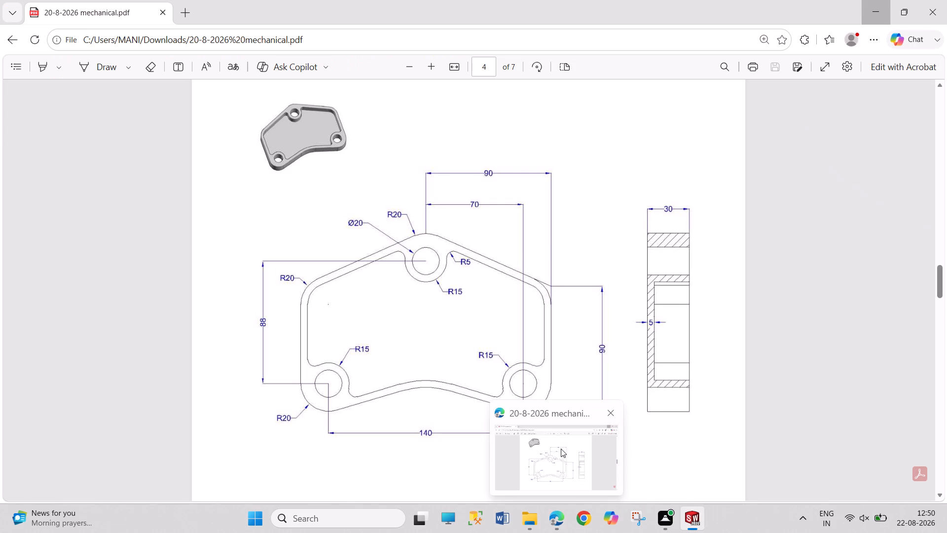
Switch to the PDF drawing in Edge to check the cover plate's dimensions.
{"action": "left_click", "coordinate": [561, 449]}
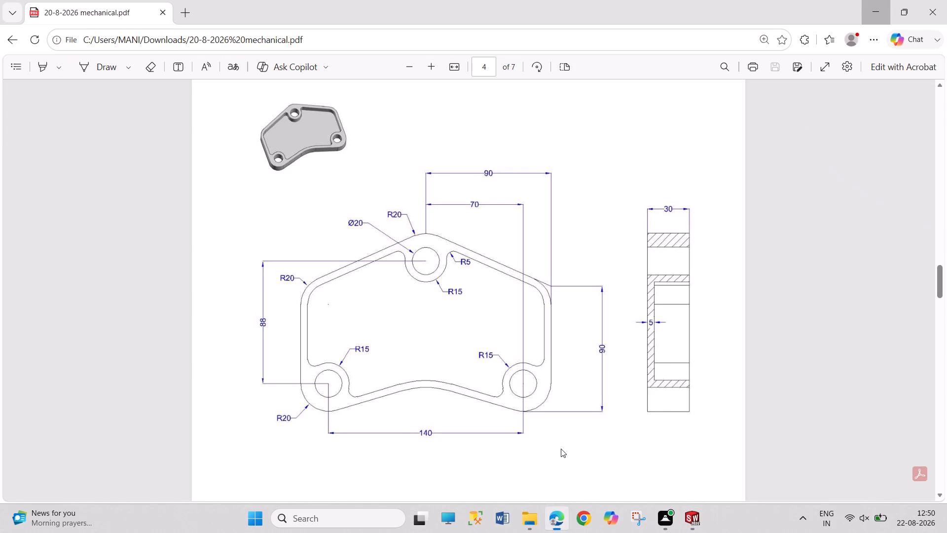
Back in SOLIDWORKS, dimension the vertical distance between the centres of the upper-left circle and the lower-left boss as 70 mm.
{"action": "left_click", "coordinate": [696, 517]}
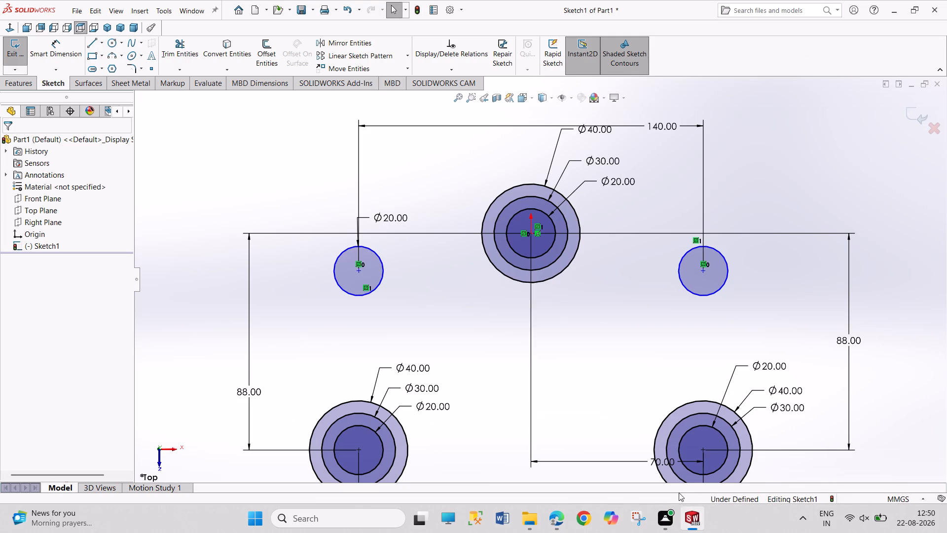
{"action": "scroll", "coordinate": [656, 454], "scroll_direction": "down", "scroll_amount": 2}
{"action": "scroll", "coordinate": [656, 454], "scroll_direction": "up", "scroll_amount": 4}
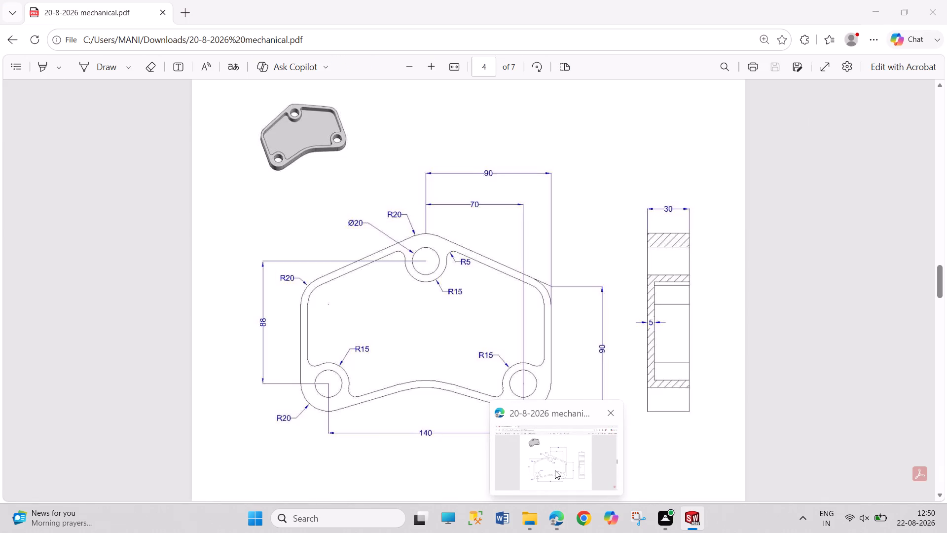
{"action": "right_click_drag", "start_coordinate": [810, 410], "coordinate": [795, 235]}
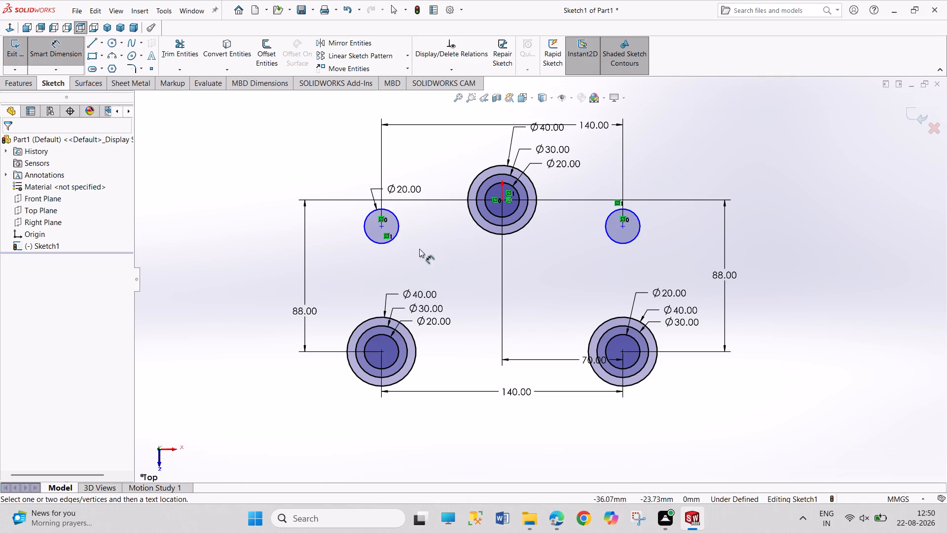
{"action": "left_click", "coordinate": [383, 227]}
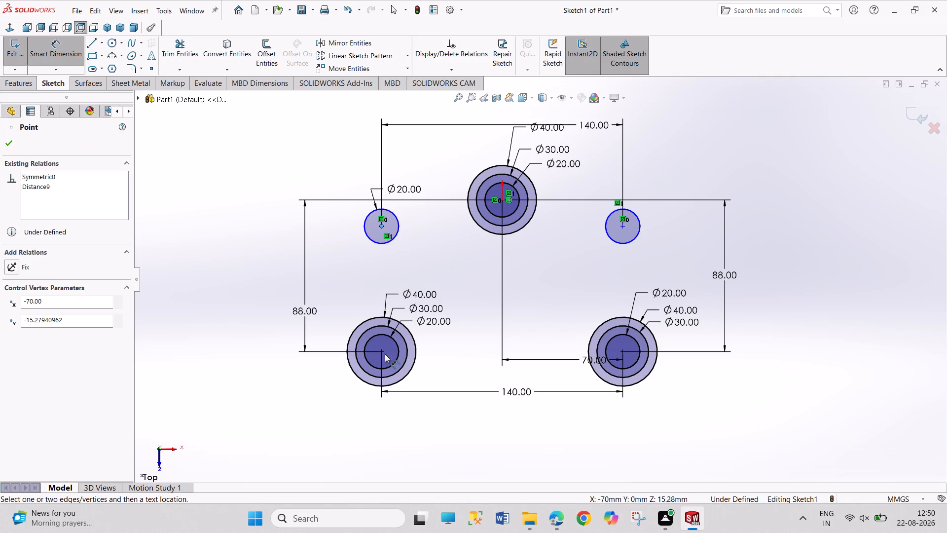
{"action": "left_click_drag", "start_coordinate": [383, 350], "coordinate": [376, 345]}
{"action": "left_click", "coordinate": [249, 285]}
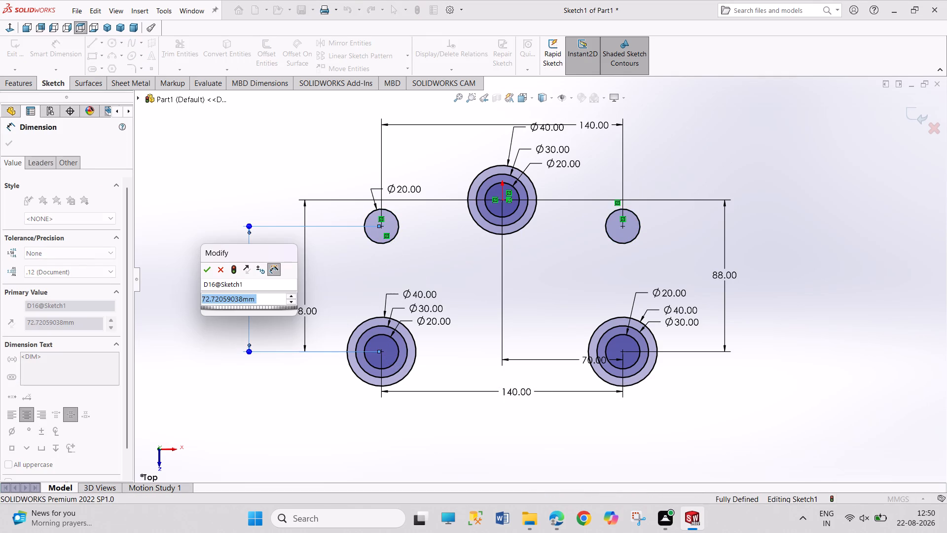
{"action": "type", "text": "70"}
{"action": "key", "text": "Return"}
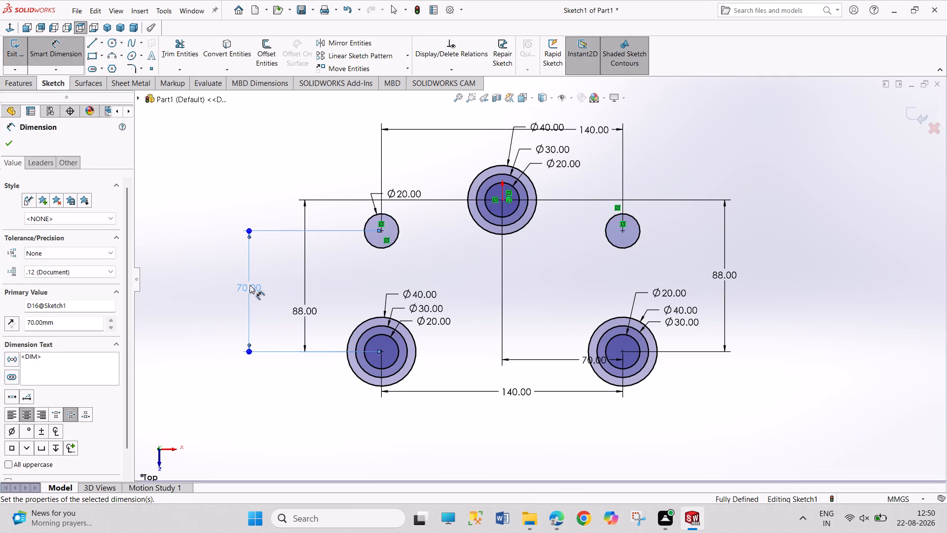
{"action": "right_click", "coordinate": [290, 377]}
{"action": "left_click", "coordinate": [309, 406]}
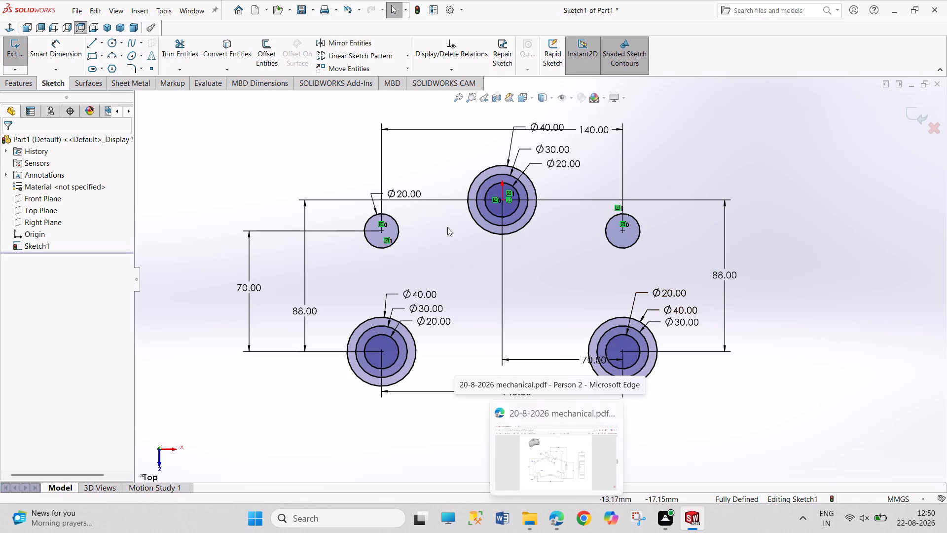
Set the diameter of the upper-left mirrored circle to 40 mm.
{"action": "double_click", "coordinate": [412, 195]}
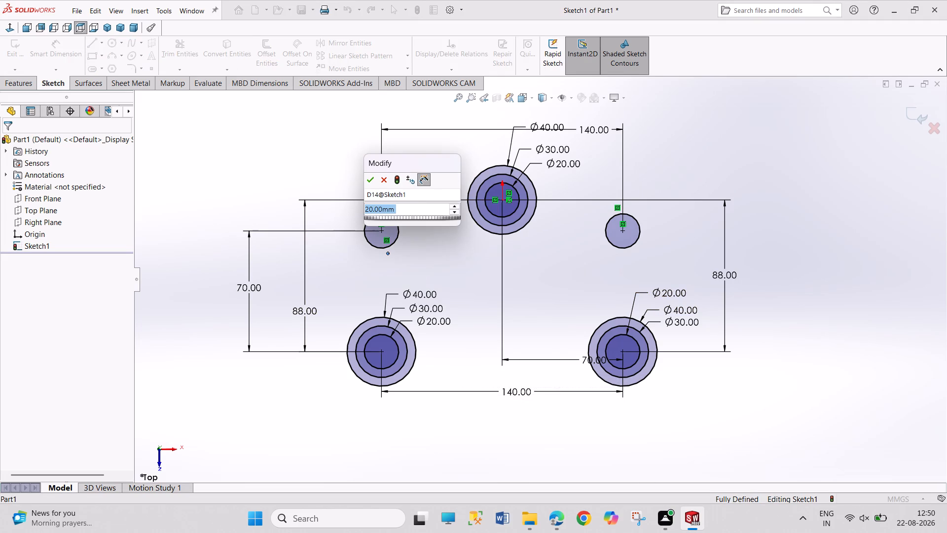
{"action": "type", "text": "40"}
{"action": "key", "text": "Return"}
{"action": "right_click", "coordinate": [278, 141]}
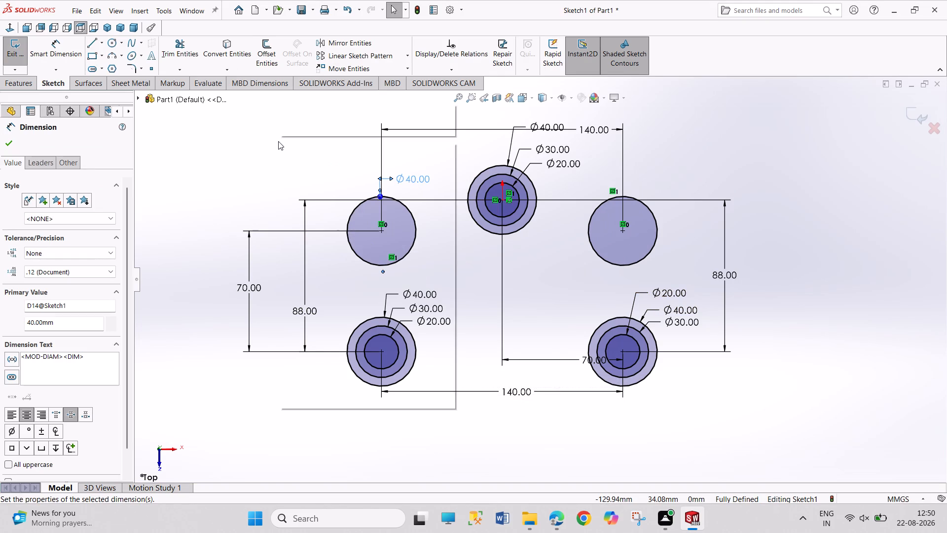
{"action": "left_click", "coordinate": [225, 167]}
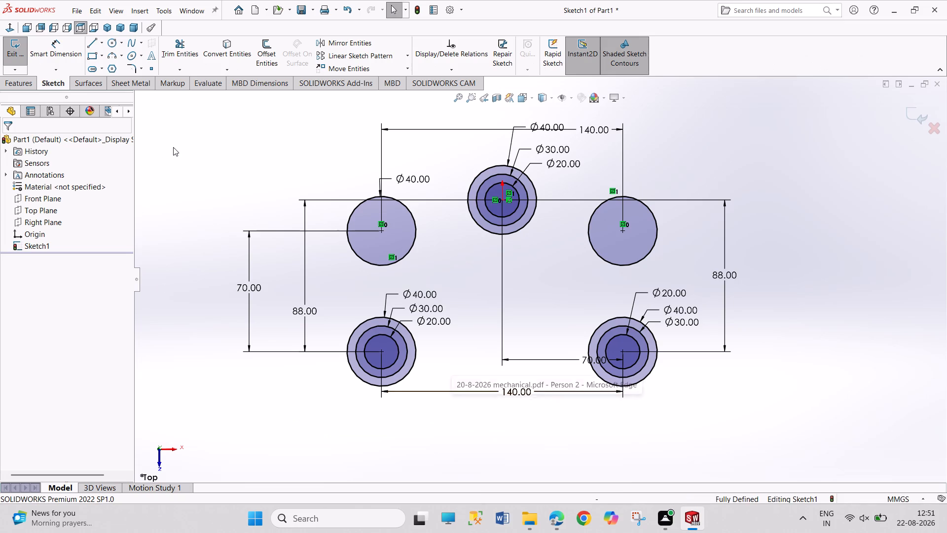
Sketch a slanted line rising from above the upper-left circle towards the top centre boss.
{"action": "left_click", "coordinate": [93, 44]}
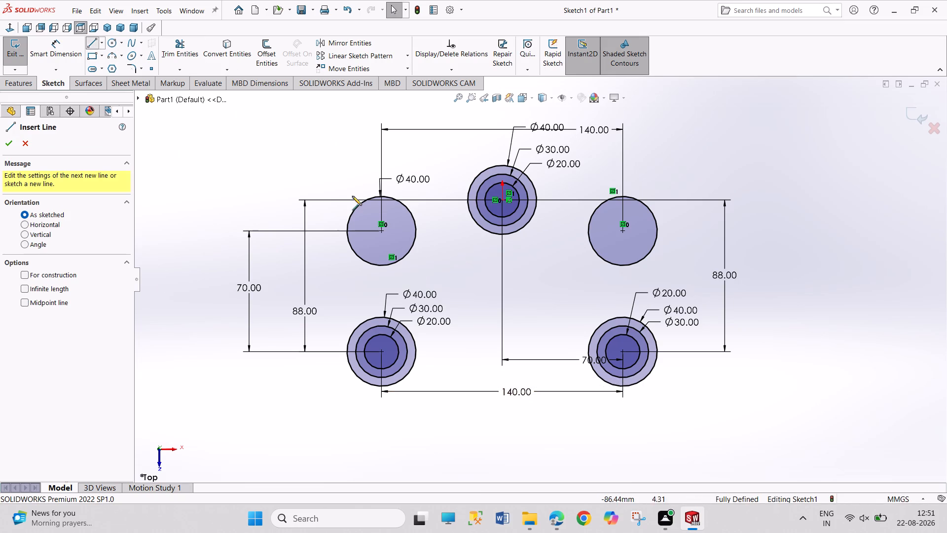
{"action": "left_click", "coordinate": [328, 189]}
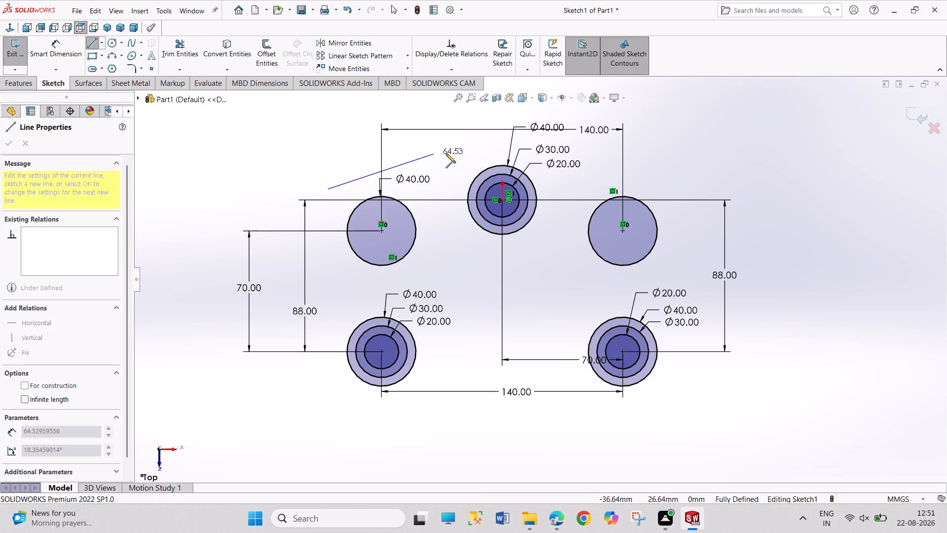
{"action": "left_click", "coordinate": [488, 145]}
{"action": "right_click", "coordinate": [288, 140]}
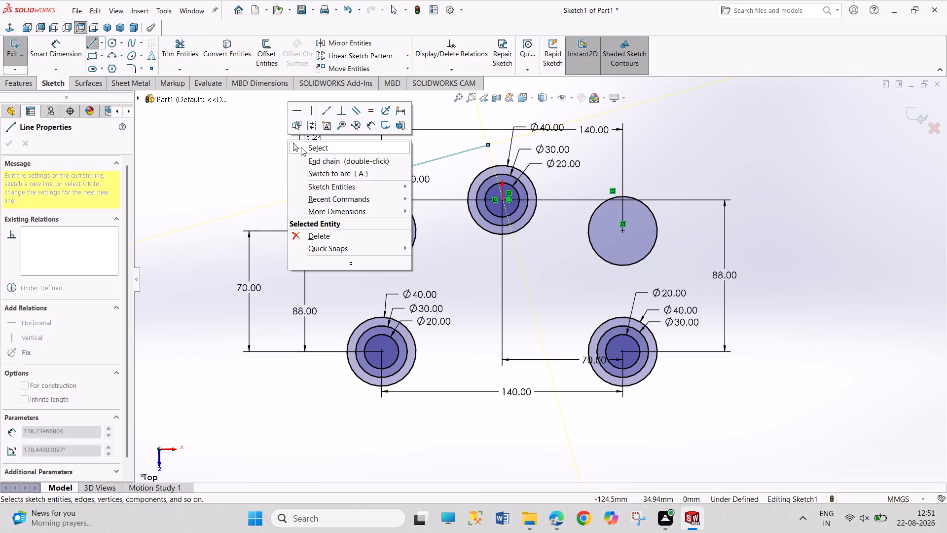
{"action": "left_click", "coordinate": [301, 147]}
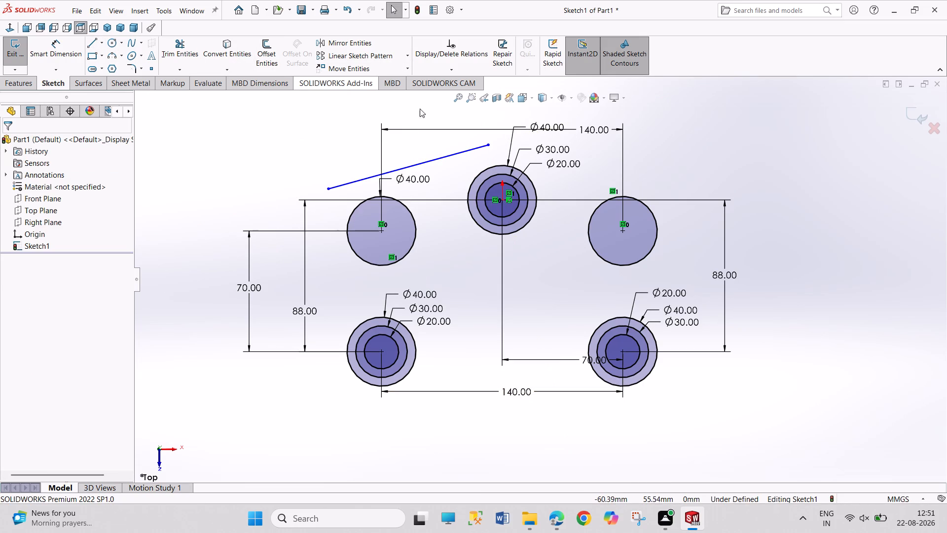
Make the slanted line's upper endpoint coincident with the outer 40 mm circle of the top centre boss.
{"action": "left_click", "coordinate": [487, 146]}
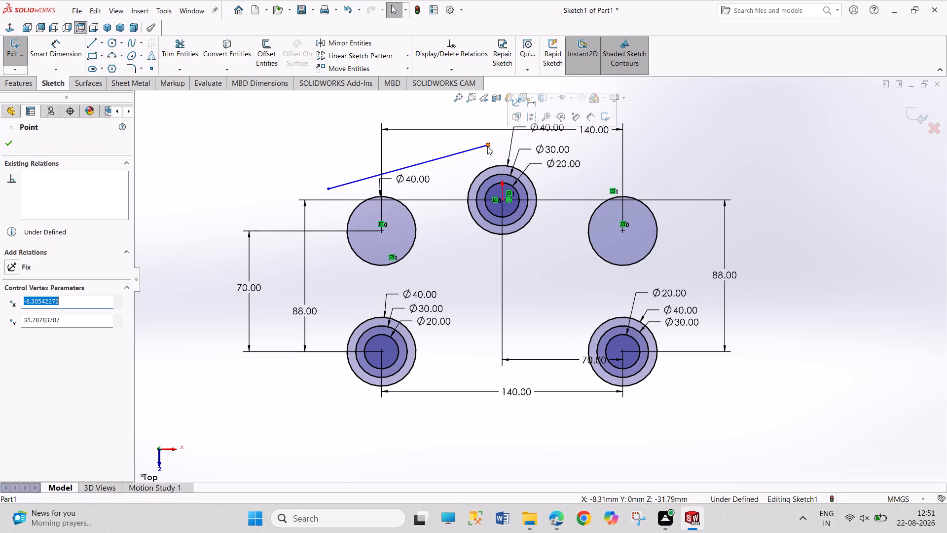
{"action": "left_click", "coordinate": [493, 165], "text": "ctrl"}
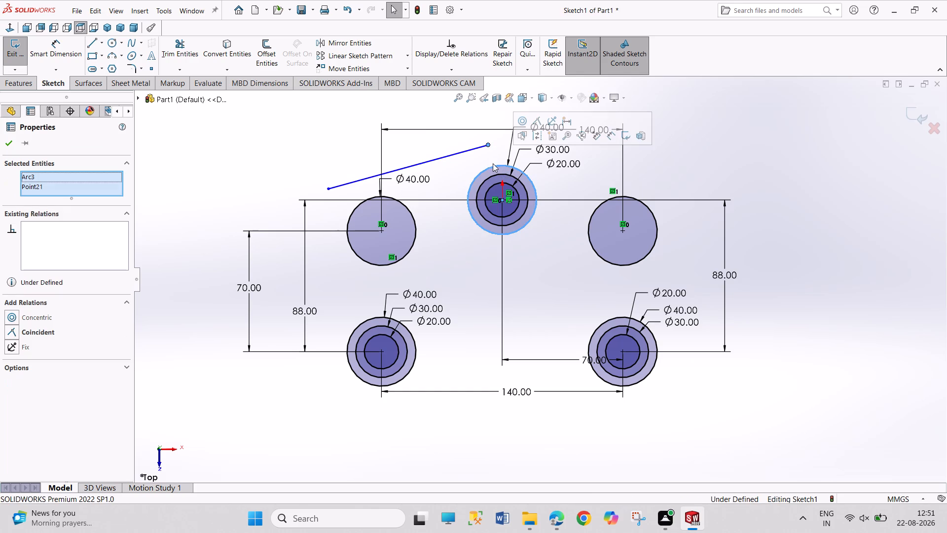
{"action": "left_click", "coordinate": [537, 125]}
{"action": "left_click", "coordinate": [802, 127]}
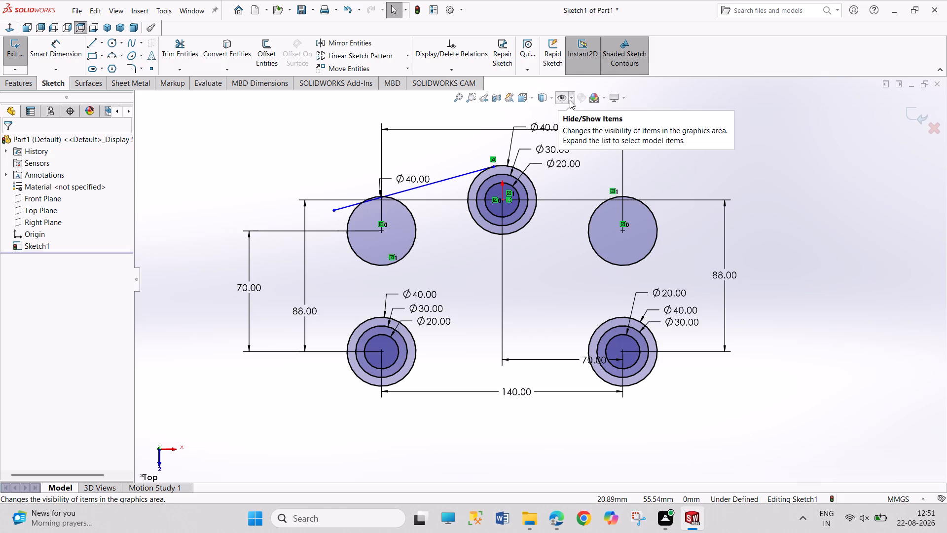
Add a coincident relation between the slanted line's lower endpoint and the upper-left 40 mm circle.
{"action": "left_click", "coordinate": [455, 71]}
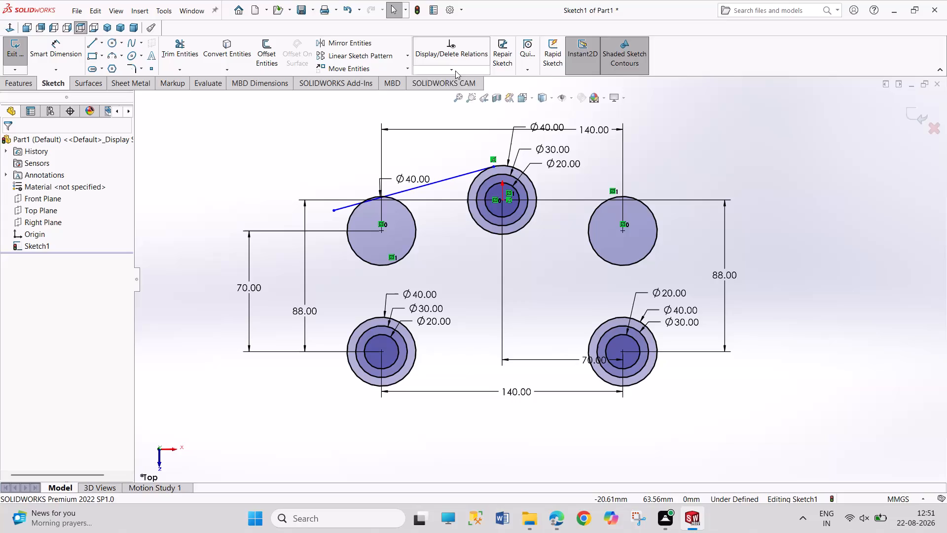
{"action": "left_click", "coordinate": [464, 92]}
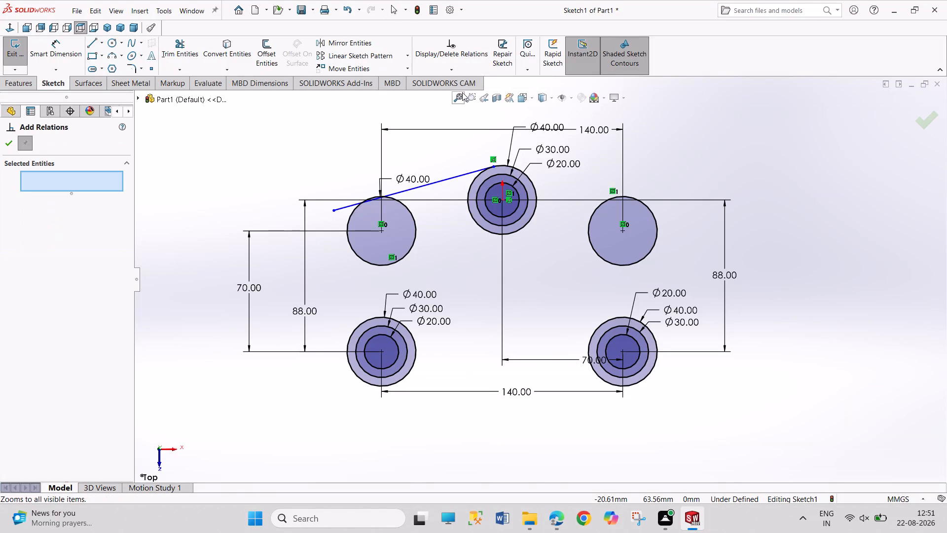
{"action": "left_click", "coordinate": [334, 210]}
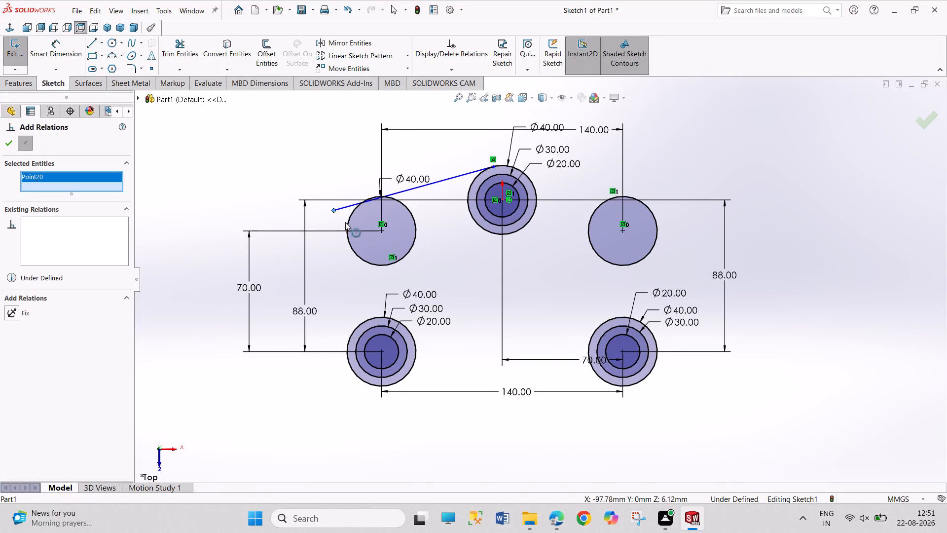
{"action": "left_click", "coordinate": [348, 224]}
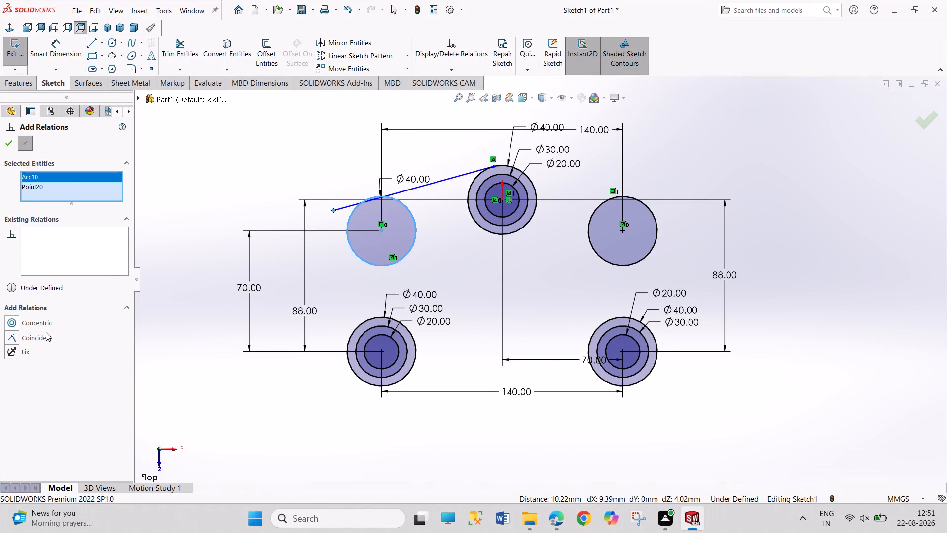
{"action": "left_click", "coordinate": [40, 341]}
{"action": "left_click", "coordinate": [175, 197]}
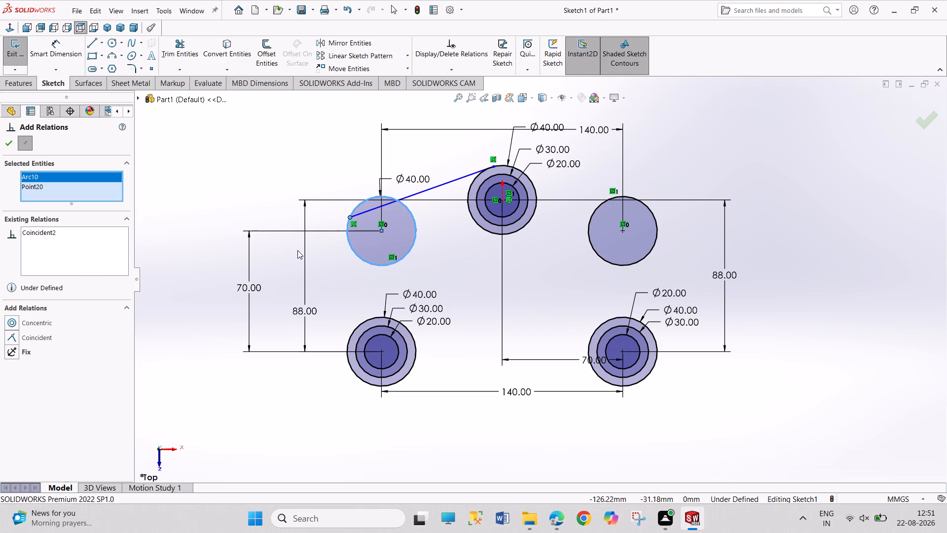
{"action": "left_click", "coordinate": [456, 267]}
{"action": "left_click", "coordinate": [8, 143]}
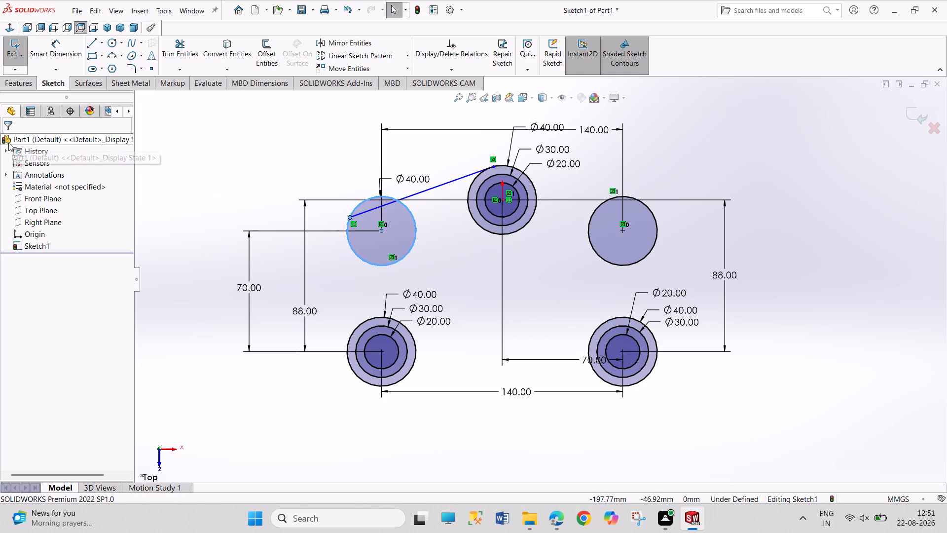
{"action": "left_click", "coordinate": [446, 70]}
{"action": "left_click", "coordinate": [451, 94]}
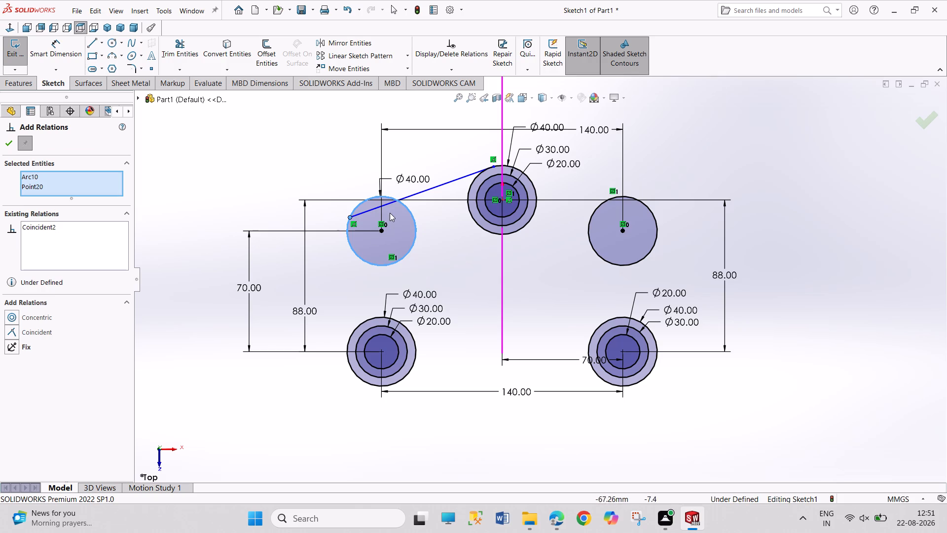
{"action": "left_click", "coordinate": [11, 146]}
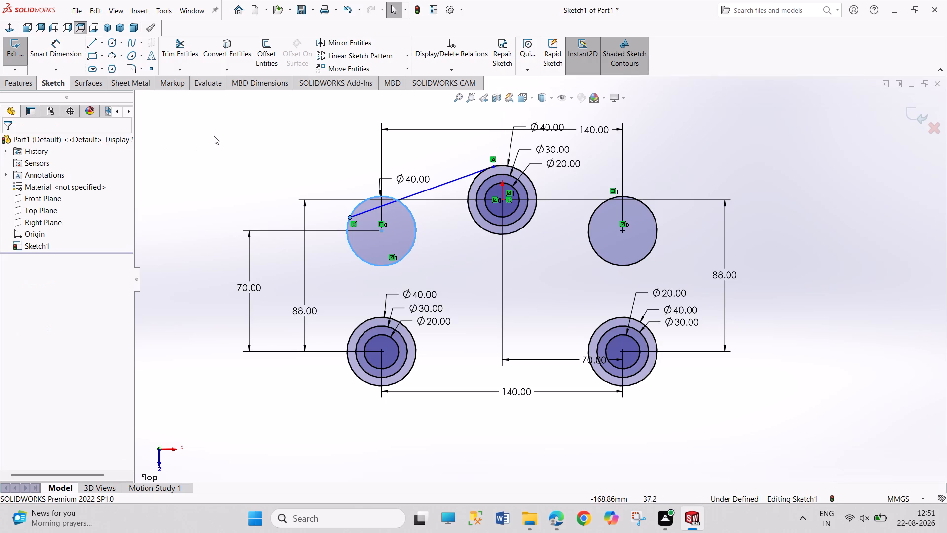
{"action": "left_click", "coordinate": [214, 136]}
Add a tangent relation between the slanted line and the upper-left 40 mm circle.
{"action": "left_click", "coordinate": [465, 69]}
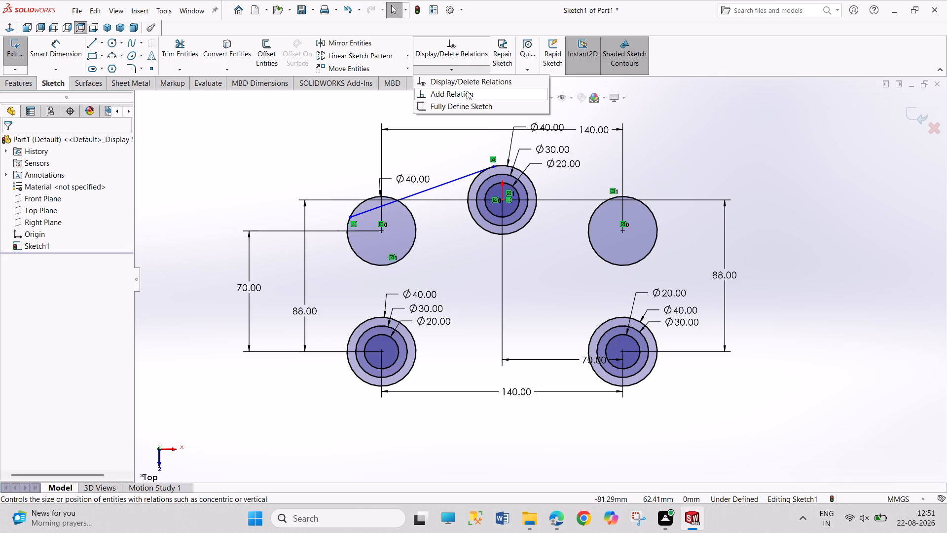
{"action": "left_click", "coordinate": [467, 95]}
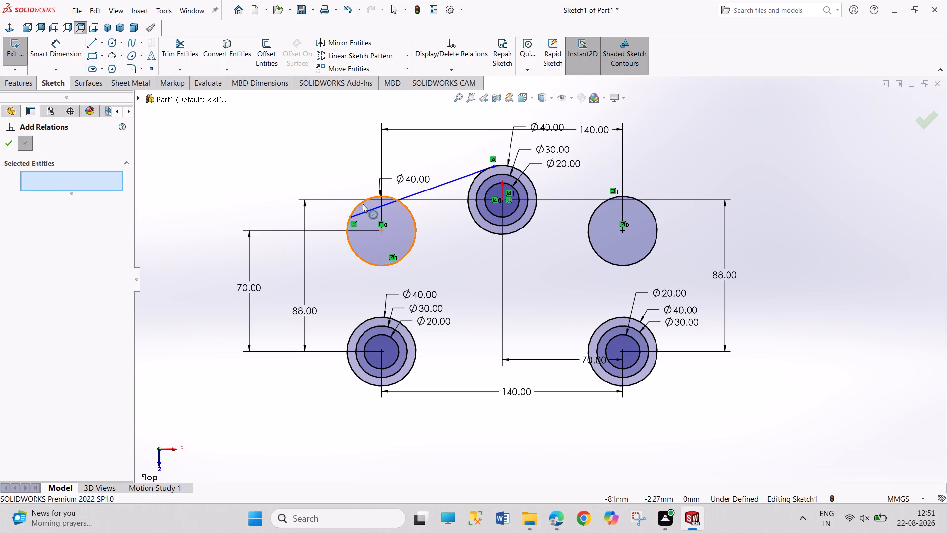
{"action": "left_click", "coordinate": [362, 203]}
{"action": "left_click", "coordinate": [369, 212]}
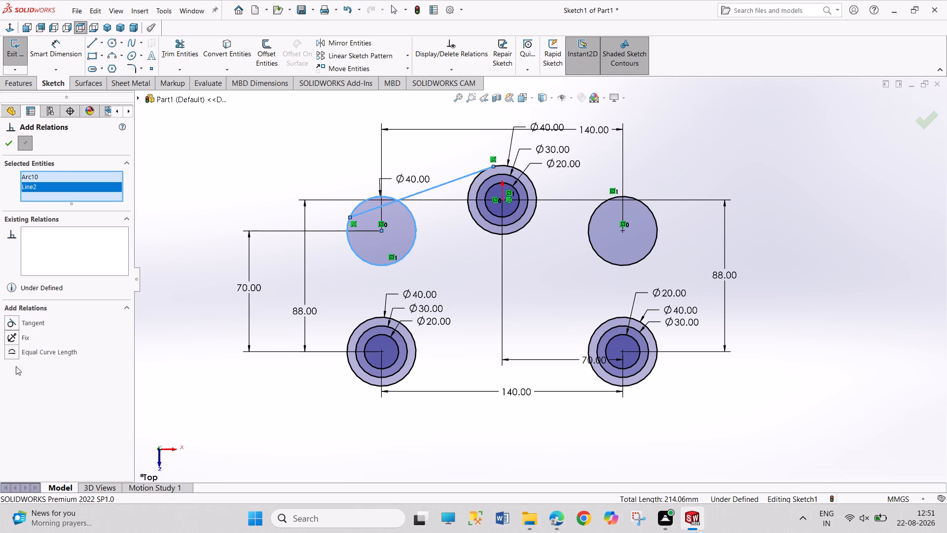
{"action": "left_click", "coordinate": [30, 321]}
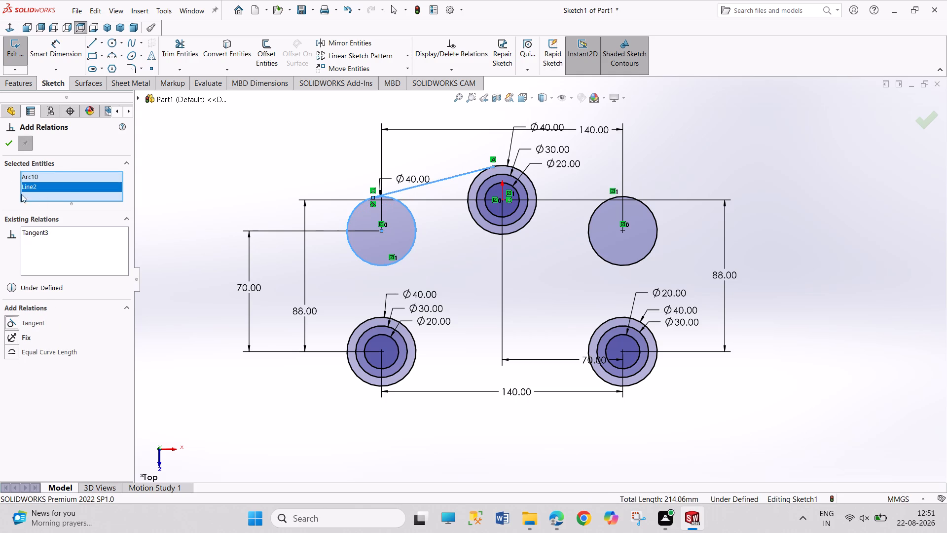
{"action": "left_click", "coordinate": [10, 142]}
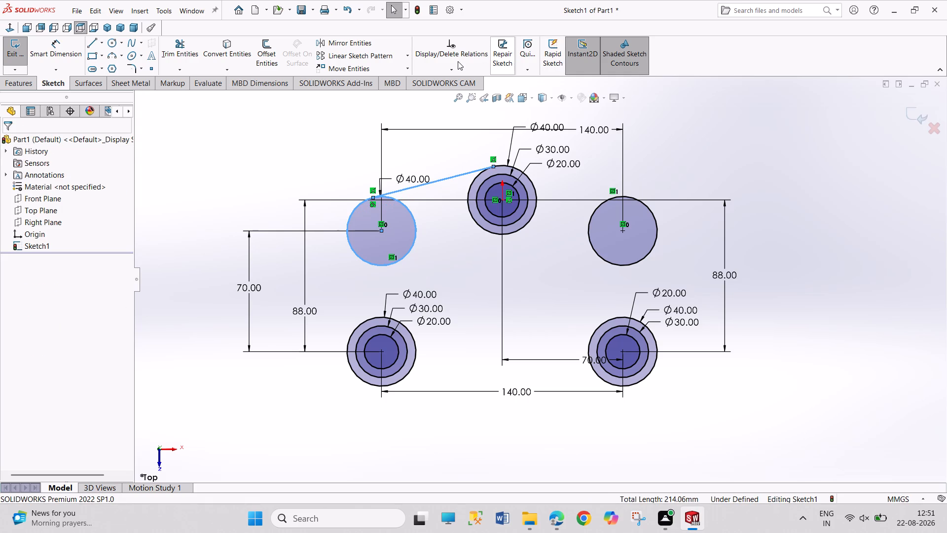
Add a tangent relation between the slanted line and the top centre boss's outer 40 mm circle.
{"action": "left_click", "coordinate": [457, 70]}
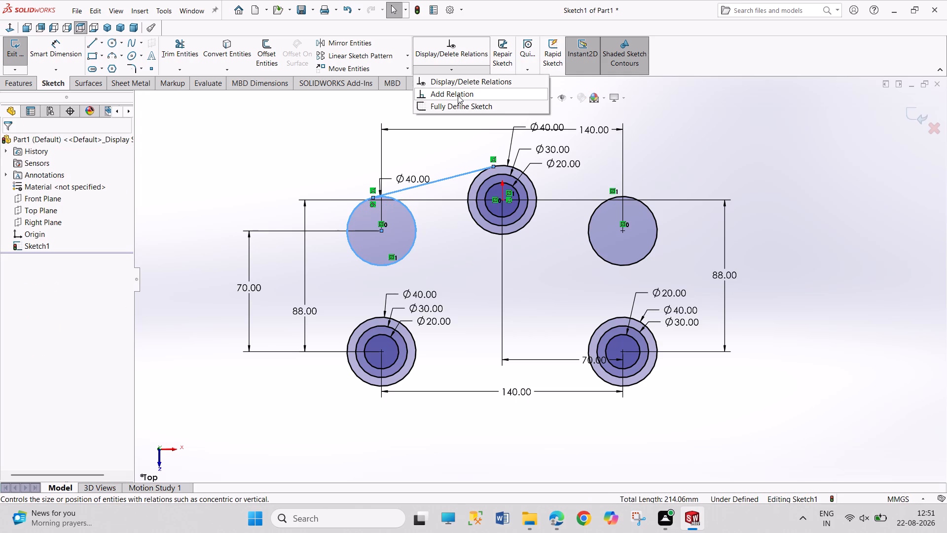
{"action": "left_click", "coordinate": [458, 95]}
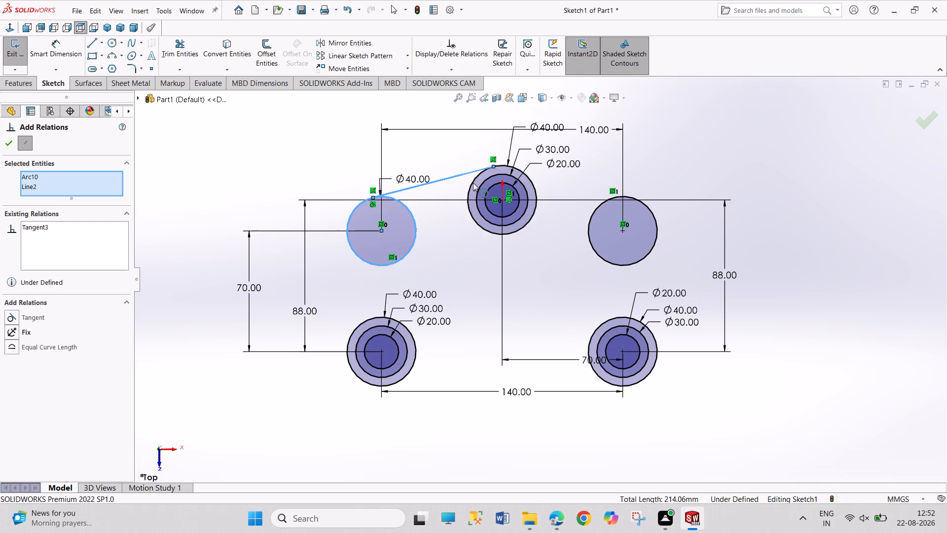
{"action": "left_click", "coordinate": [473, 183]}
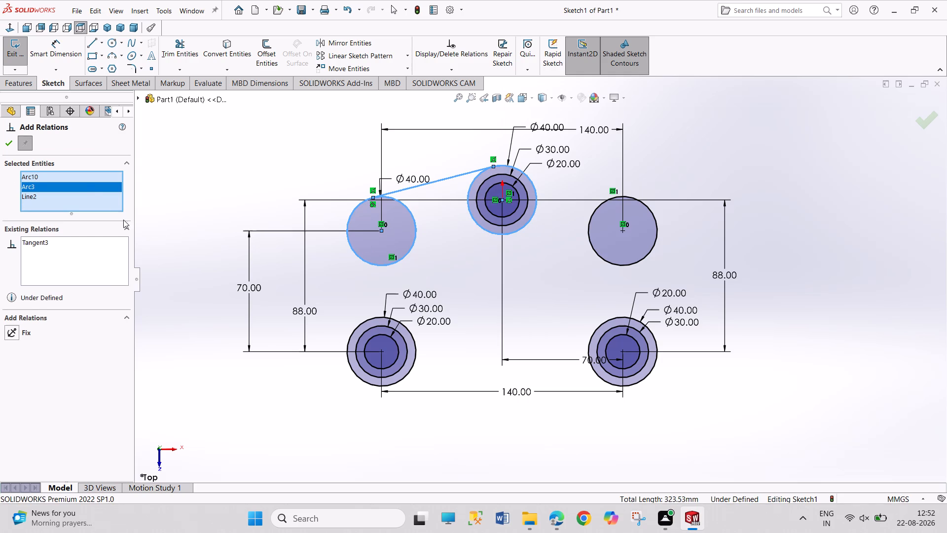
{"action": "left_click", "coordinate": [39, 177]}
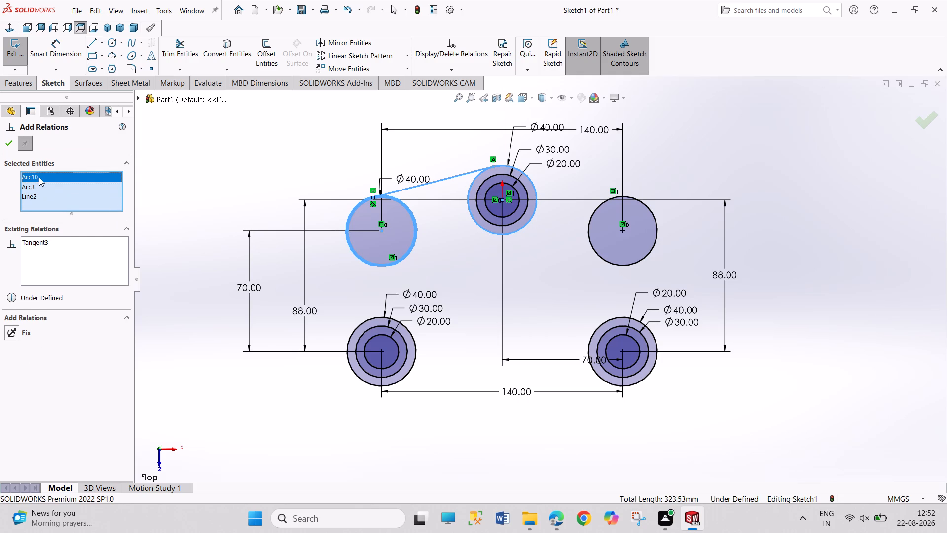
{"action": "right_click", "coordinate": [39, 177]}
{"action": "left_click", "coordinate": [57, 196]}
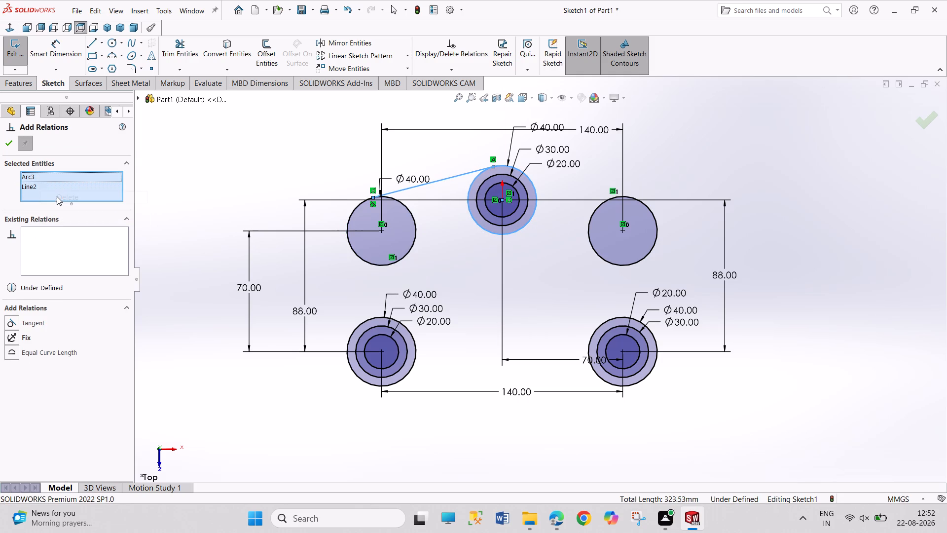
{"action": "left_click", "coordinate": [37, 324]}
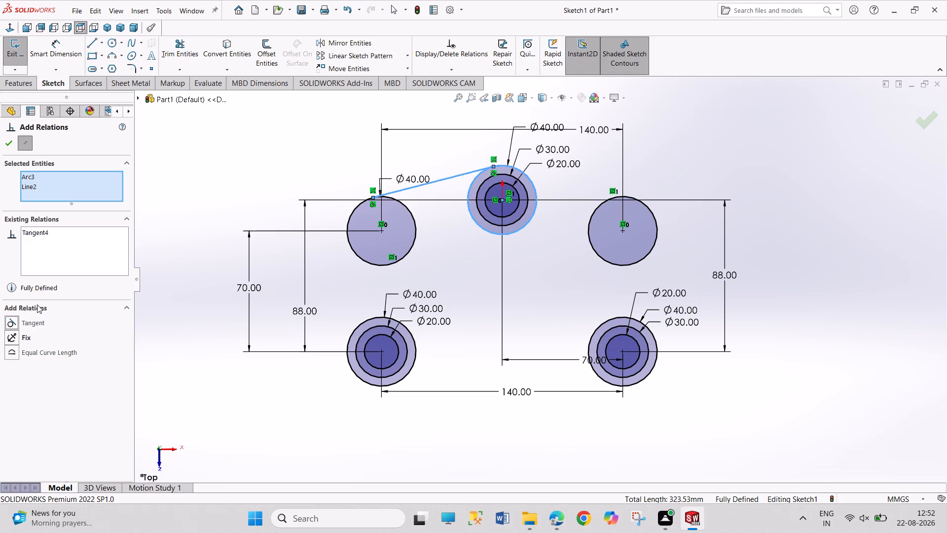
{"action": "left_click", "coordinate": [6, 139]}
{"action": "left_click", "coordinate": [243, 104]}
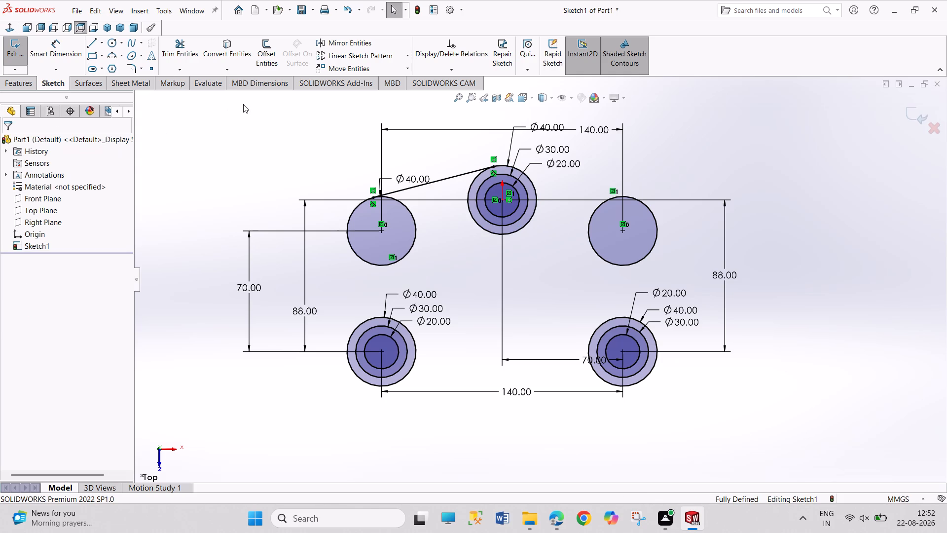
Mirror the slanted tangent line about the Right Plane, keeping the original as a copy.
{"action": "left_click", "coordinate": [363, 40]}
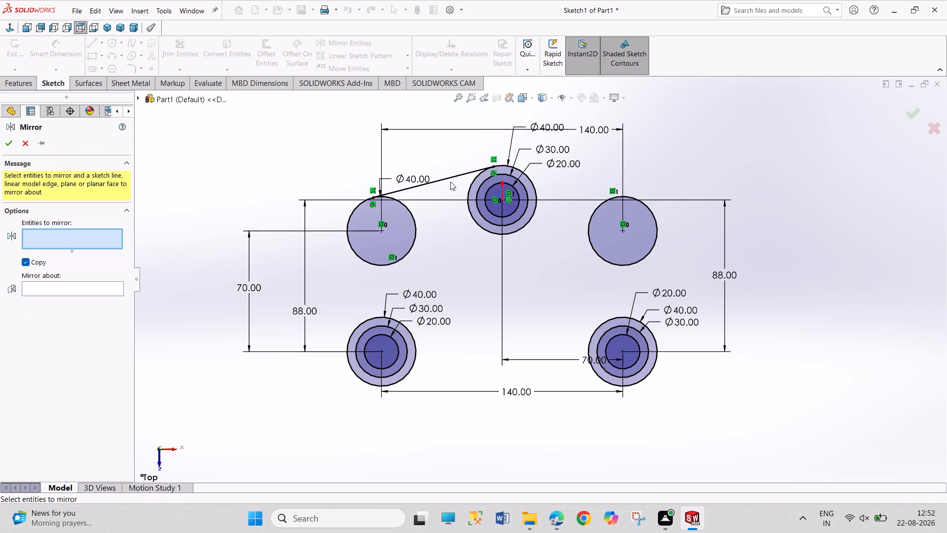
{"action": "left_click", "coordinate": [447, 178]}
{"action": "left_click", "coordinate": [108, 287]}
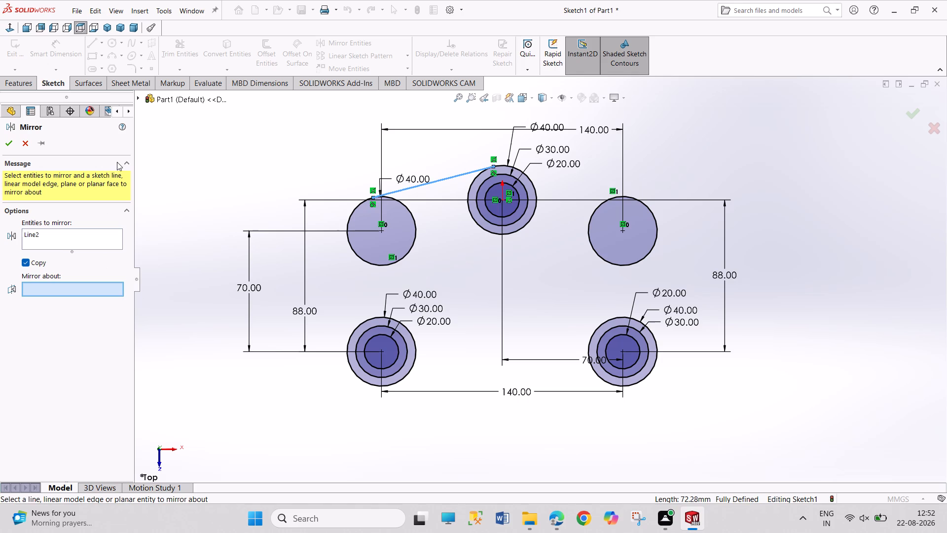
{"action": "left_click", "coordinate": [137, 98]}
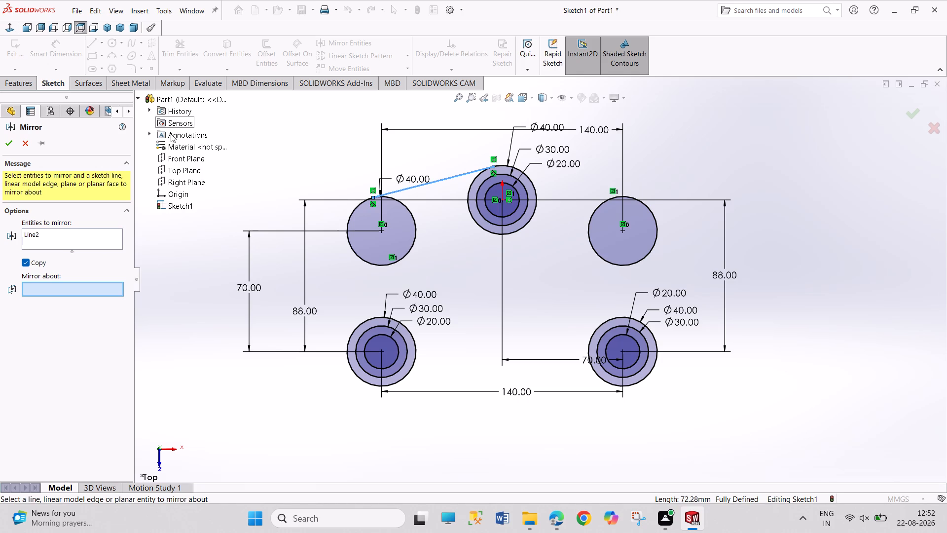
{"action": "left_click", "coordinate": [184, 183]}
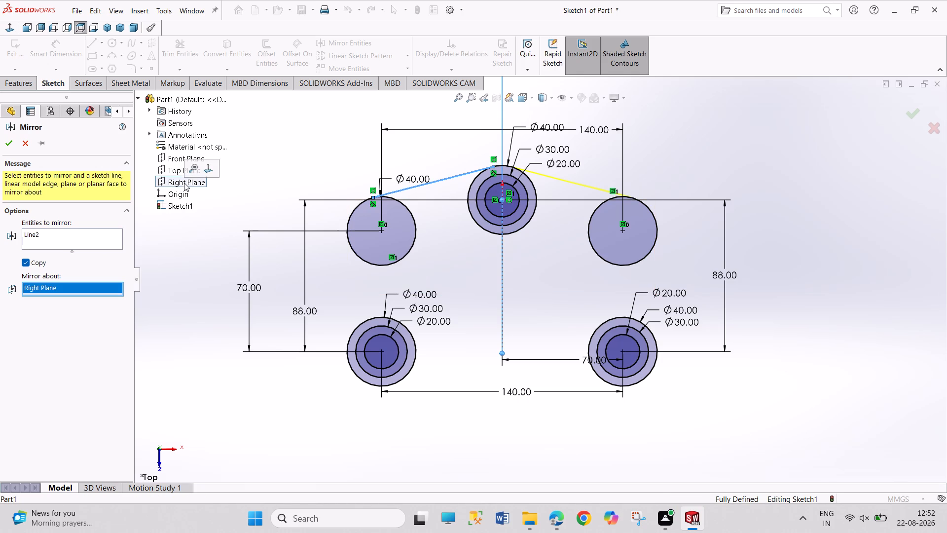
{"action": "left_click", "coordinate": [8, 146]}
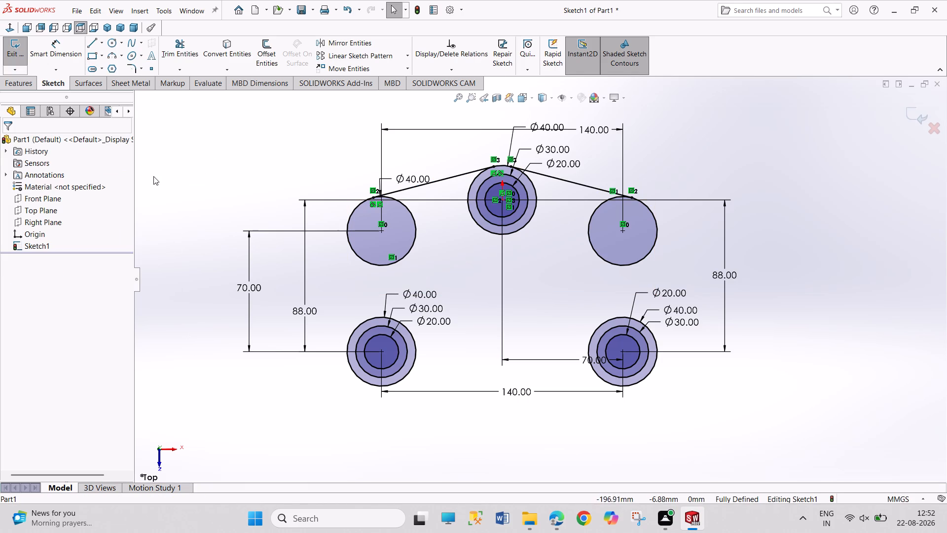
Sketch a vertical line about 109 mm long just outside the two left-hand 40 mm circles.
{"action": "left_click", "coordinate": [92, 40]}
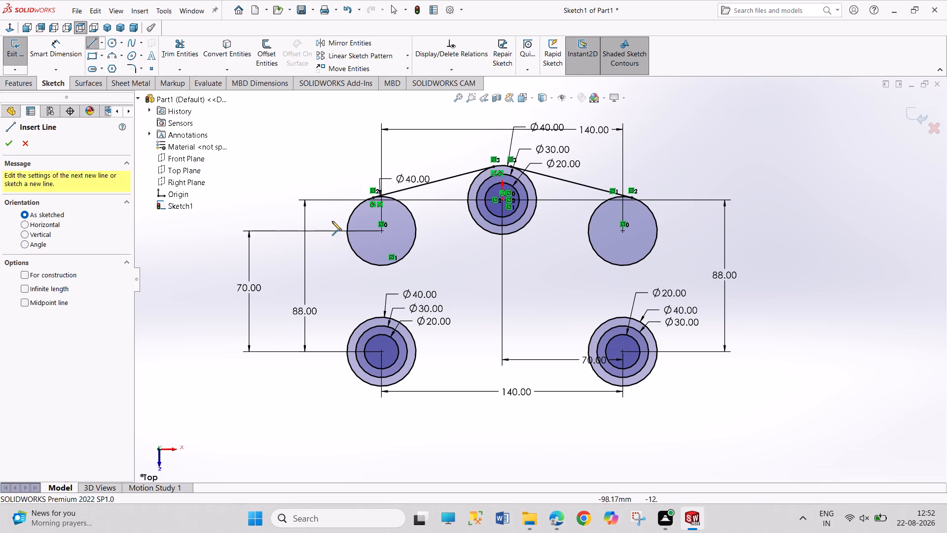
{"action": "left_click", "coordinate": [329, 218]}
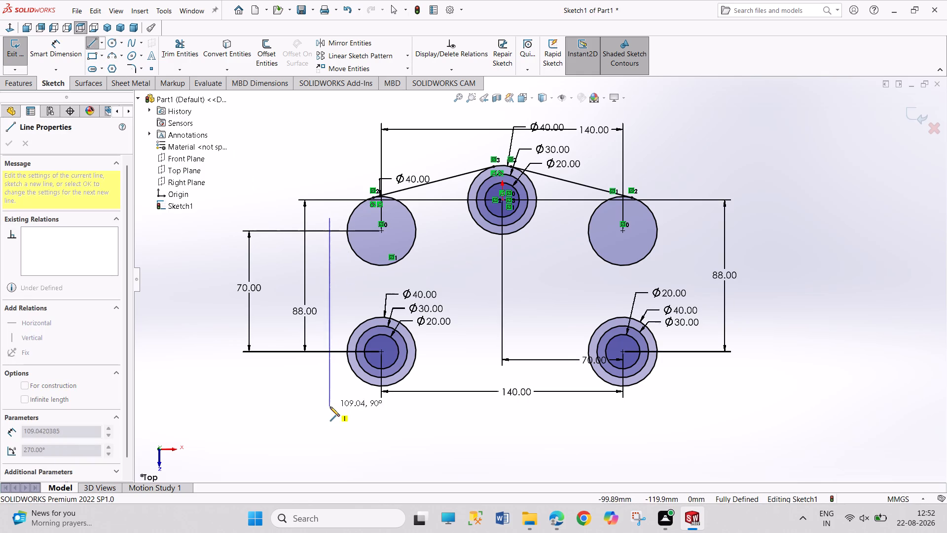
{"action": "left_click", "coordinate": [329, 407]}
{"action": "right_click", "coordinate": [297, 411]}
{"action": "left_click", "coordinate": [304, 413]}
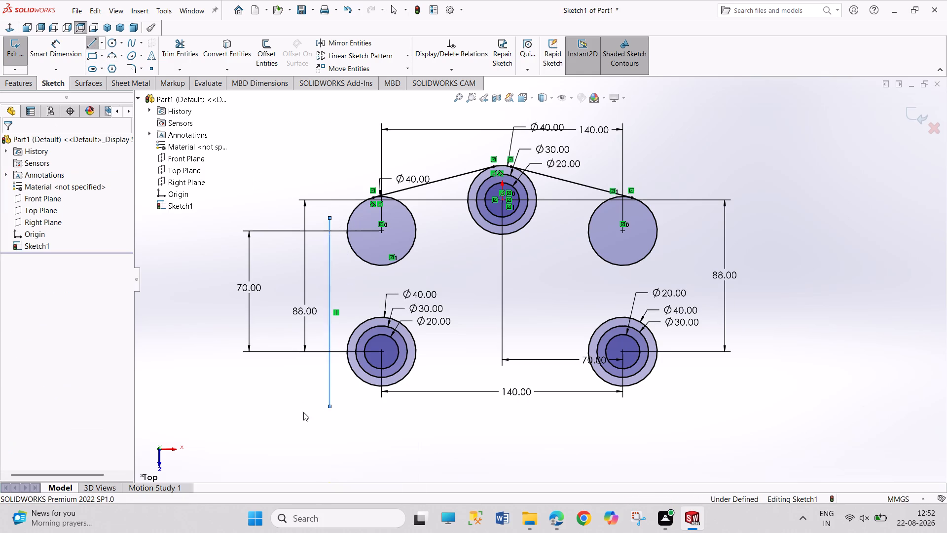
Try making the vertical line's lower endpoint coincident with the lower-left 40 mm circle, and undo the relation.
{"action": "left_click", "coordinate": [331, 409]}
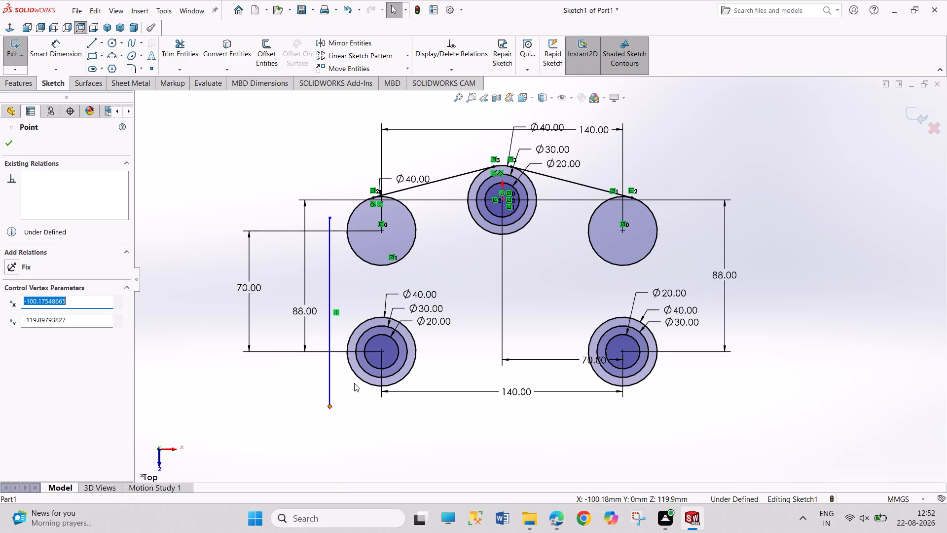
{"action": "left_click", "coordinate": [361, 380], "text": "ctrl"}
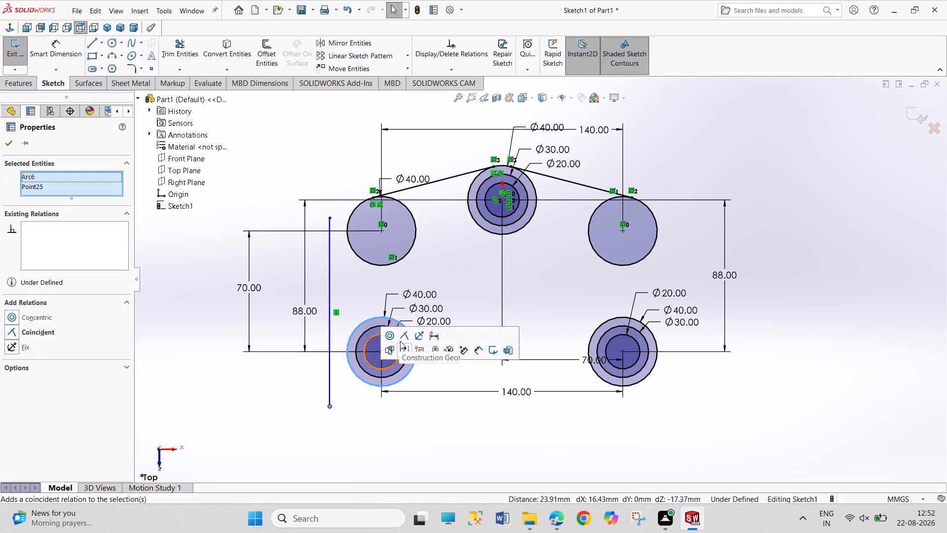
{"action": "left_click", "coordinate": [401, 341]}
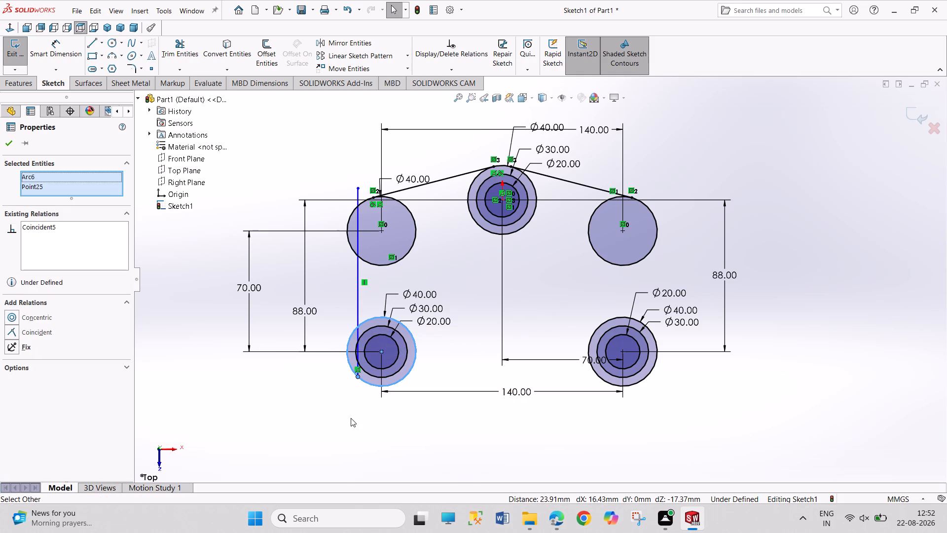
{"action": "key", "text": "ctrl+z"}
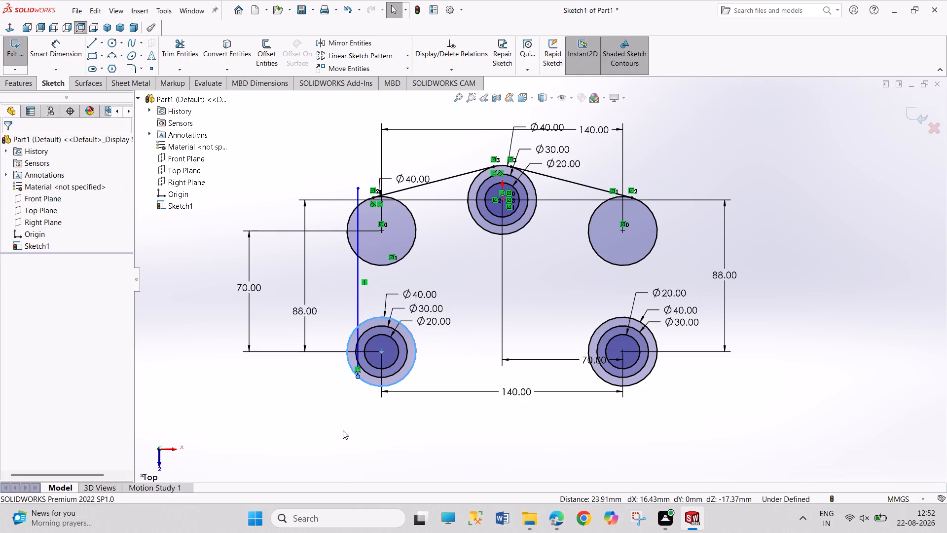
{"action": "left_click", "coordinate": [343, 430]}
Make the vertical line's lower endpoint coincident with the lower-left boss's outer 40 mm circle.
{"action": "left_click", "coordinate": [331, 409]}
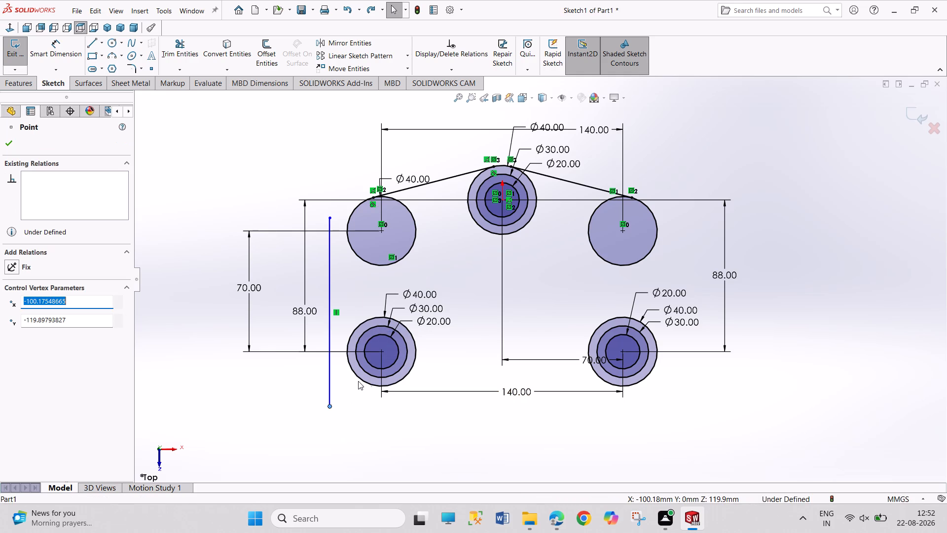
{"action": "left_click", "coordinate": [359, 380], "text": "ctrl"}
{"action": "left_click", "coordinate": [405, 341]}
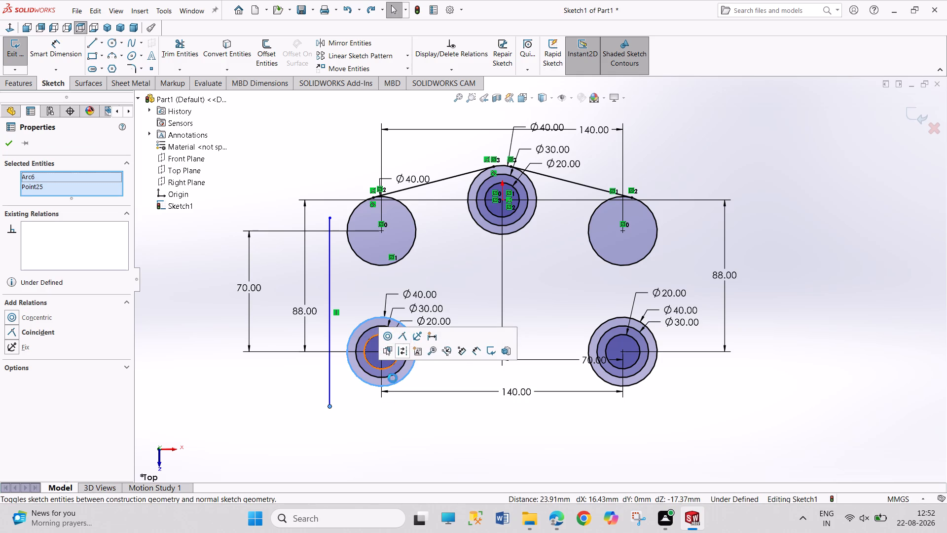
{"action": "left_click", "coordinate": [369, 440]}
Add a tangent relation between the vertical line and the lower-left boss's outer 40 mm circle.
{"action": "left_click", "coordinate": [356, 361]}
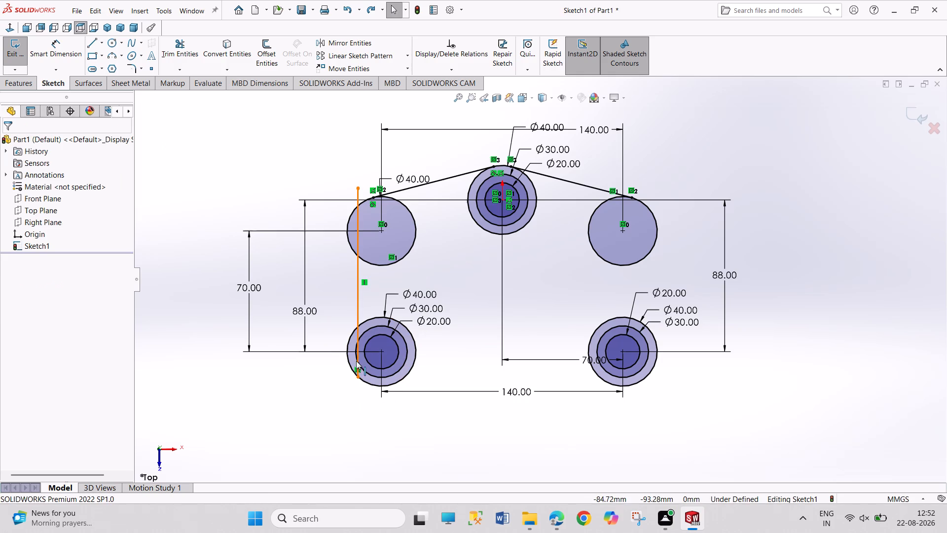
{"action": "left_click", "coordinate": [351, 365], "text": "ctrl"}
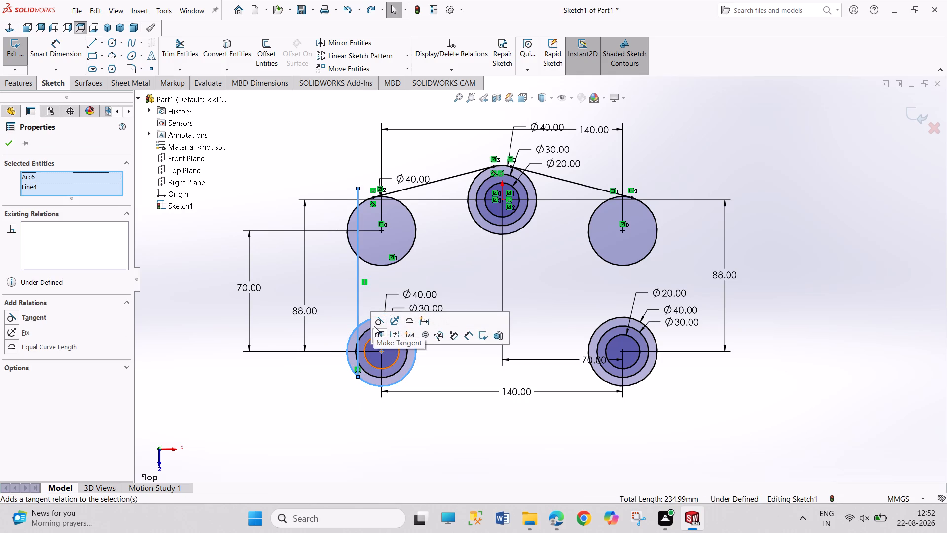
{"action": "left_click", "coordinate": [376, 326]}
{"action": "left_click", "coordinate": [325, 408]}
Make the vertical line's upper endpoint coincident with the upper-left 40 mm circle.
{"action": "left_click_drag", "start_coordinate": [348, 189], "coordinate": [349, 192]}
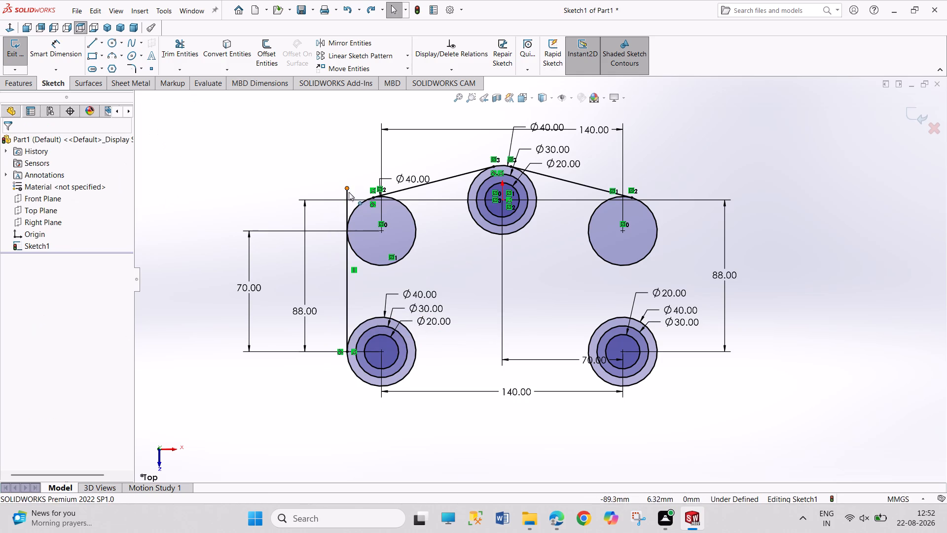
{"action": "left_click_drag", "start_coordinate": [349, 192], "coordinate": [349, 195]}
{"action": "left_click", "coordinate": [360, 257], "text": "ctrl"}
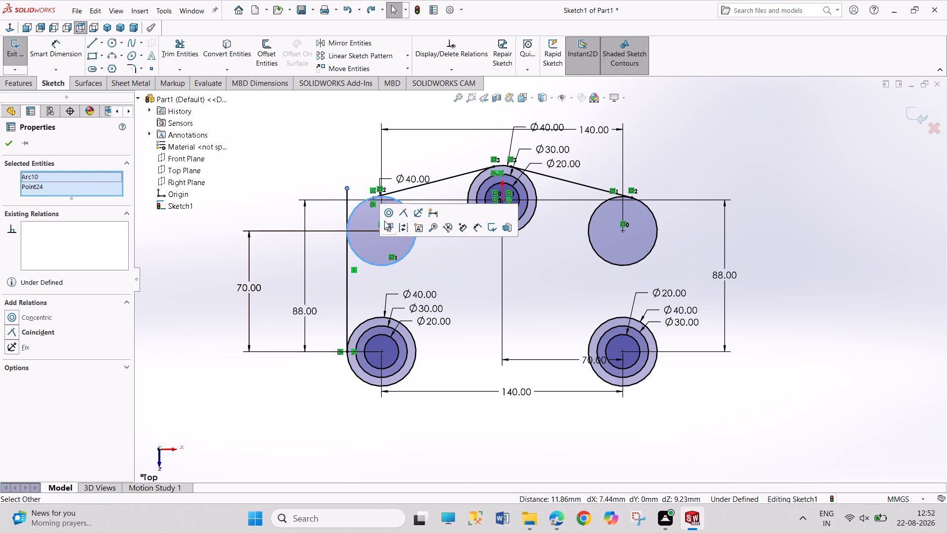
{"action": "left_click", "coordinate": [404, 213]}
{"action": "left_click", "coordinate": [319, 282]}
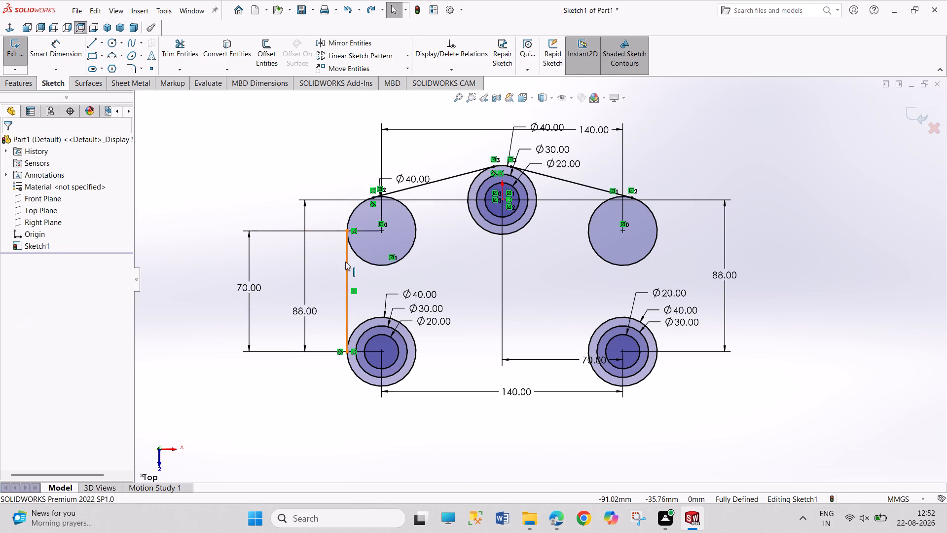
Add a tangent relation between the vertical line and the upper-left 40 mm circle.
{"action": "left_click", "coordinate": [345, 262]}
{"action": "left_click", "coordinate": [357, 256], "text": "ctrl"}
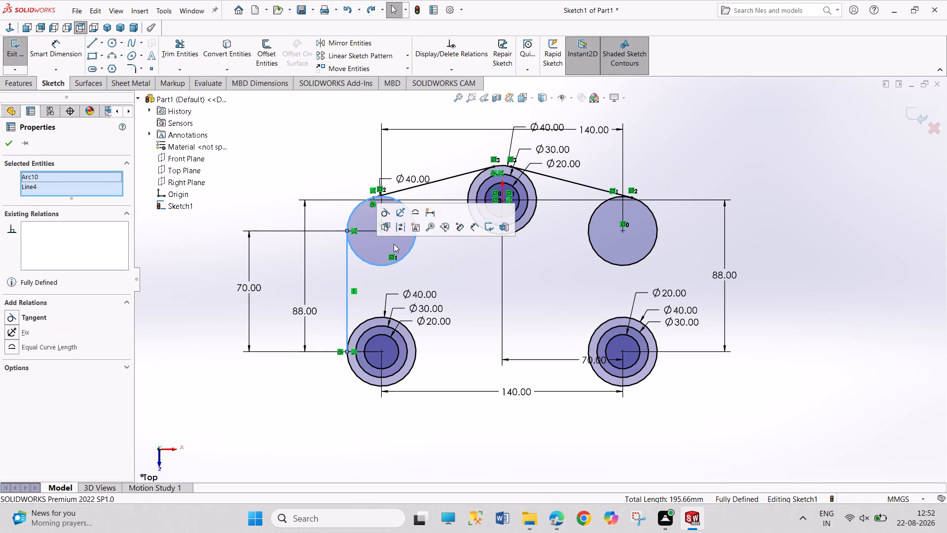
{"action": "left_click", "coordinate": [30, 314]}
{"action": "left_click", "coordinate": [216, 374]}
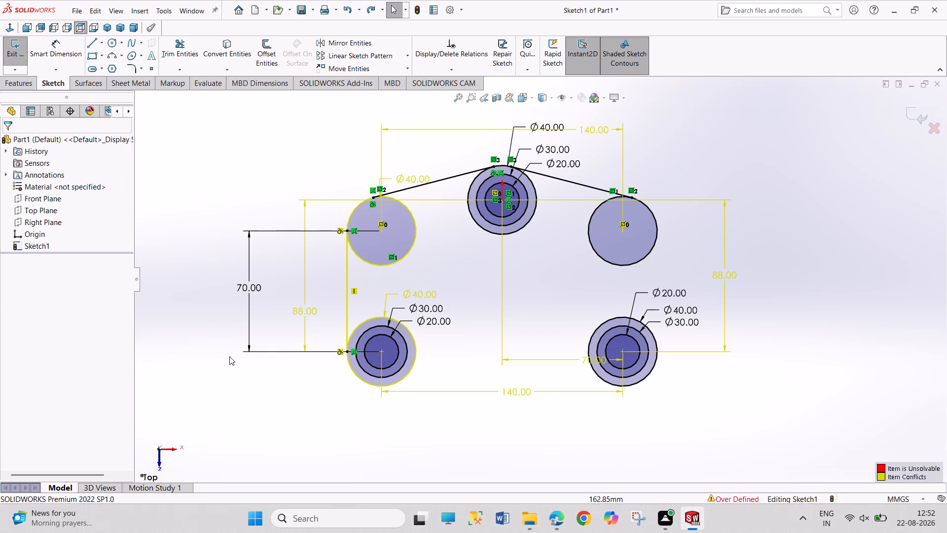
Delete the 40 mm diameter dimension from the lower-left boss's outer circle.
{"action": "right_click", "coordinate": [303, 307]}
{"action": "left_click", "coordinate": [241, 441]}
{"action": "right_click", "coordinate": [416, 291]}
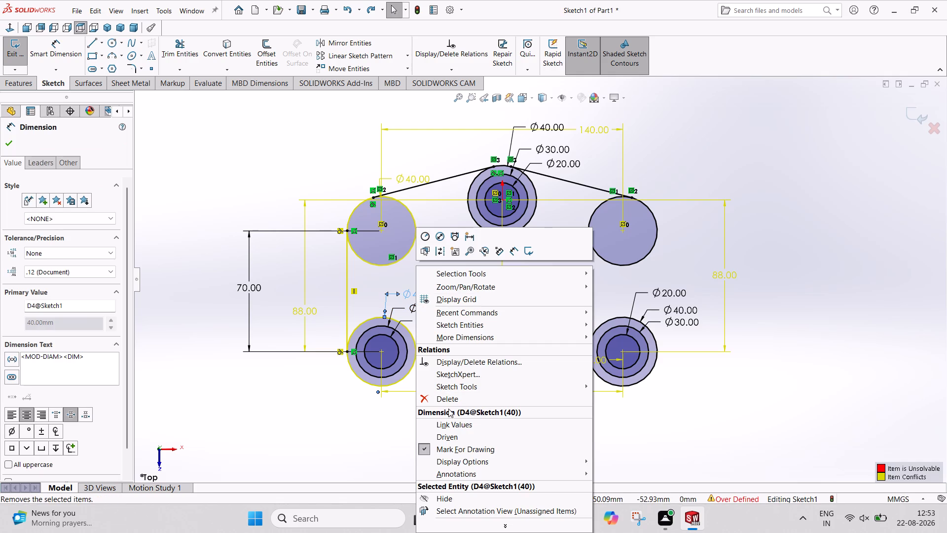
{"action": "left_click", "coordinate": [448, 399]}
{"action": "left_click", "coordinate": [339, 423]}
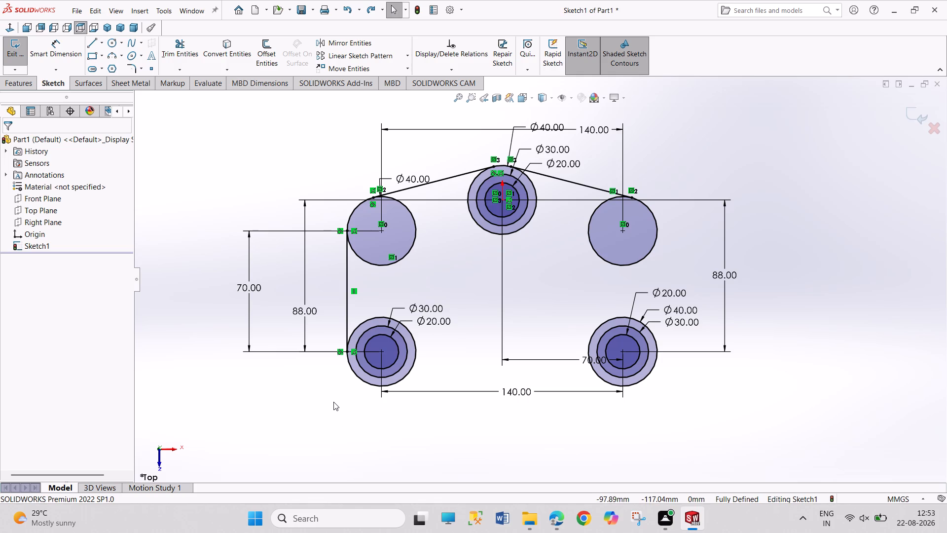
Mirror the left vertical tangent line about the Right Plane.
{"action": "left_click", "coordinate": [347, 309]}
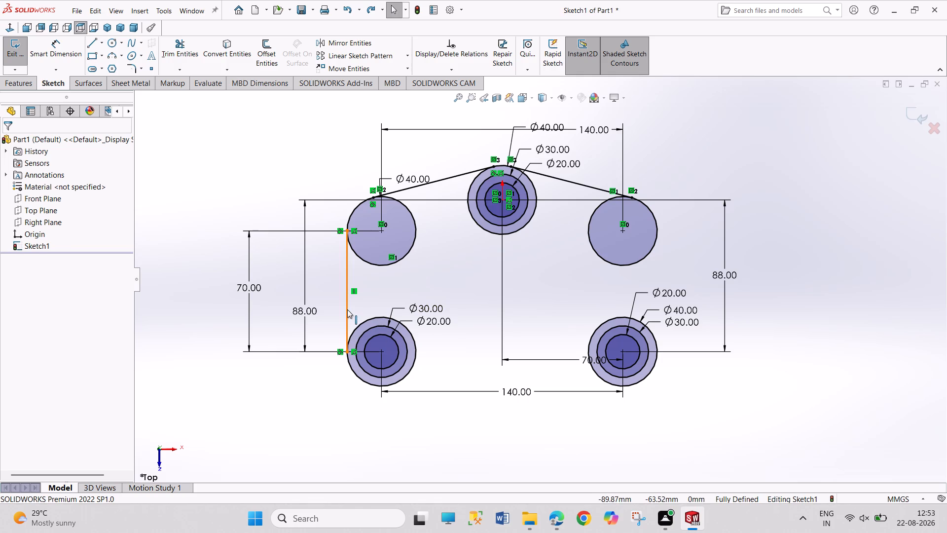
{"action": "left_click", "coordinate": [337, 40]}
{"action": "left_click", "coordinate": [79, 291]}
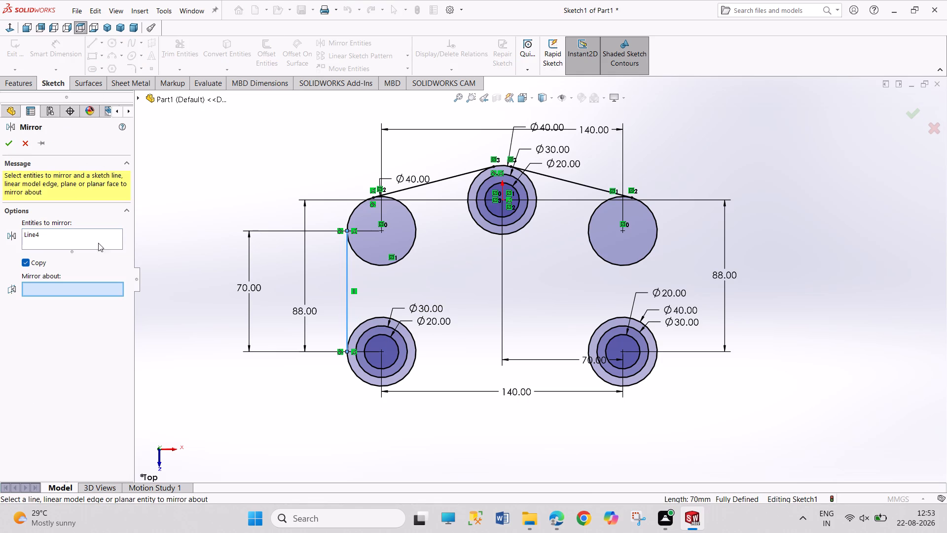
{"action": "left_click", "coordinate": [138, 97]}
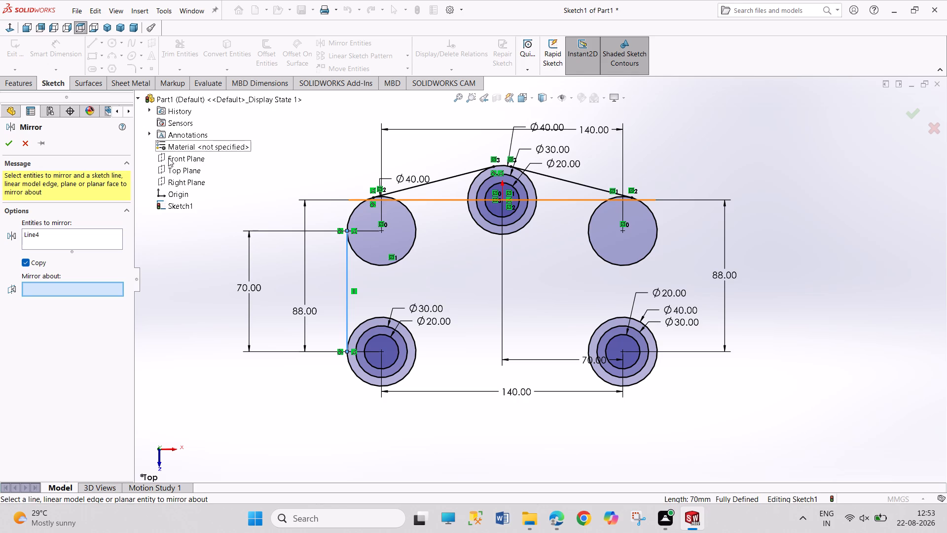
{"action": "left_click", "coordinate": [176, 179]}
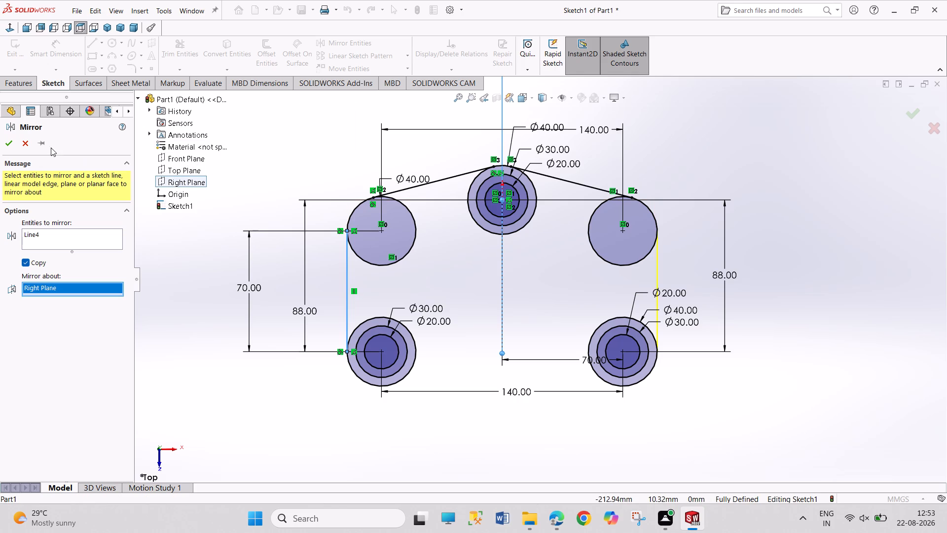
{"action": "left_click", "coordinate": [8, 144]}
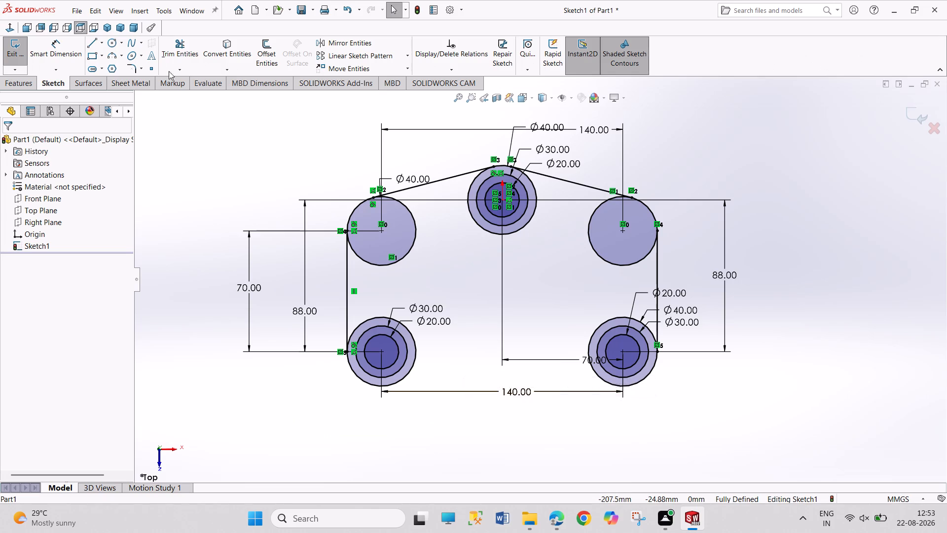
Sketch an upward-bulging three-point arc of about 153 mm radius between the outer circles of the two lower bosses.
{"action": "left_click", "coordinate": [112, 57]}
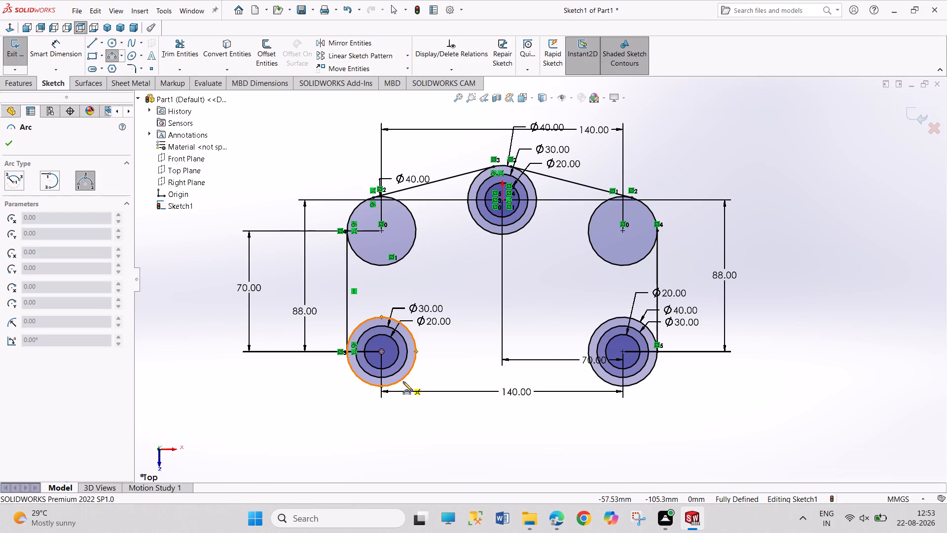
{"action": "left_click", "coordinate": [403, 381]}
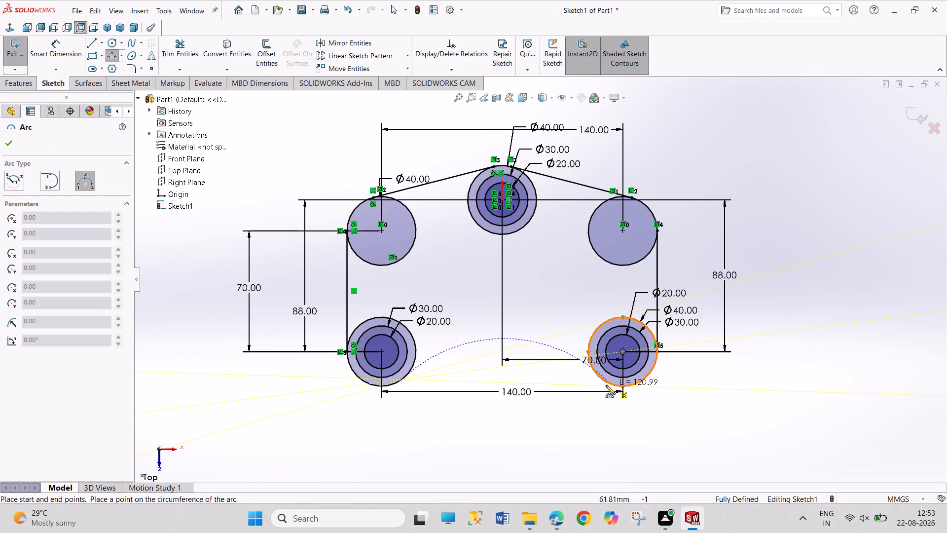
{"action": "left_click", "coordinate": [605, 381]}
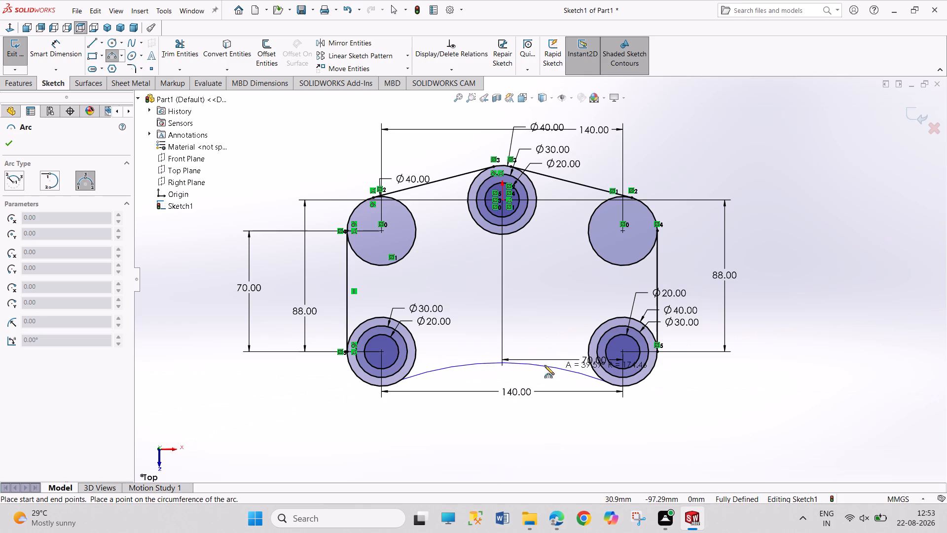
{"action": "left_click", "coordinate": [512, 360]}
{"action": "right_click", "coordinate": [502, 440]}
{"action": "left_click", "coordinate": [513, 436]}
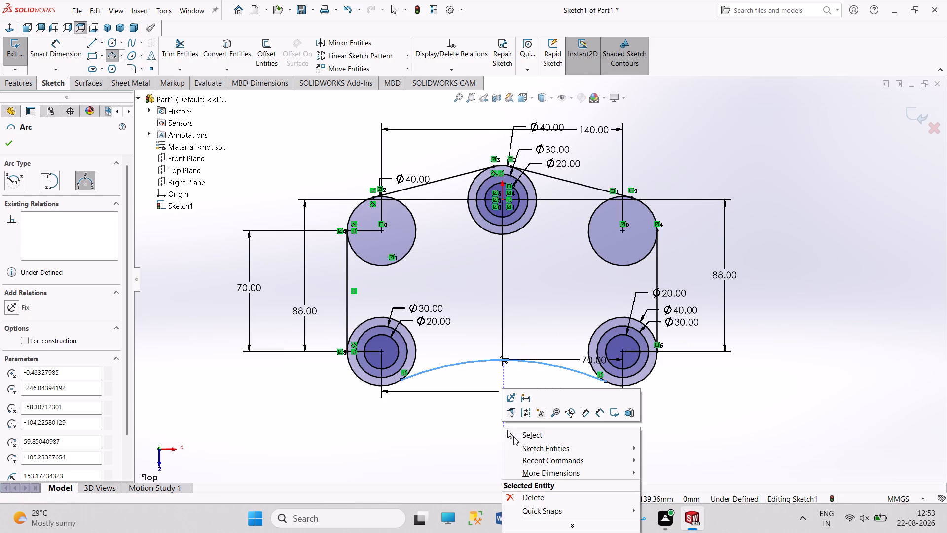
Dimension the bottom arc's radius as 150 mm.
{"action": "right_click_drag", "start_coordinate": [476, 460], "coordinate": [468, 419]}
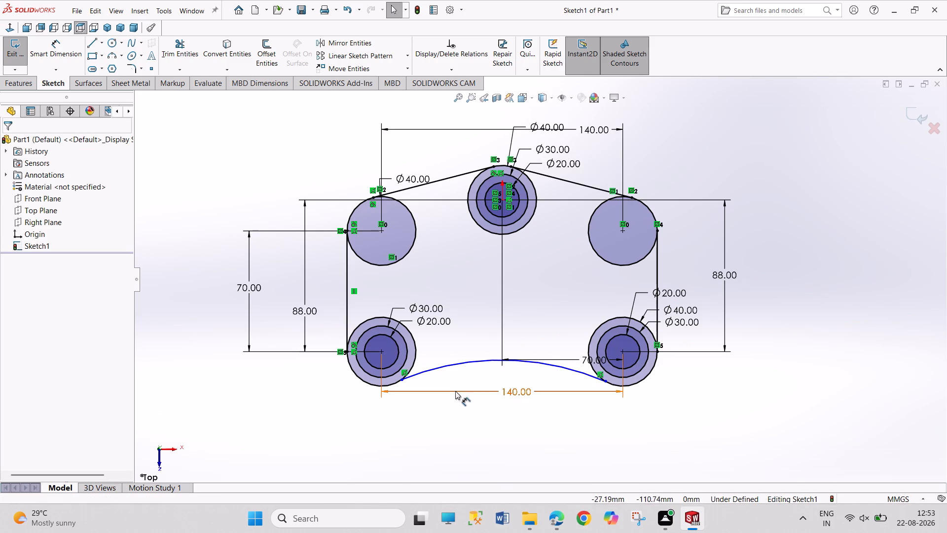
{"action": "right_click_drag", "start_coordinate": [458, 444], "coordinate": [463, 386]}
{"action": "left_click", "coordinate": [465, 364]}
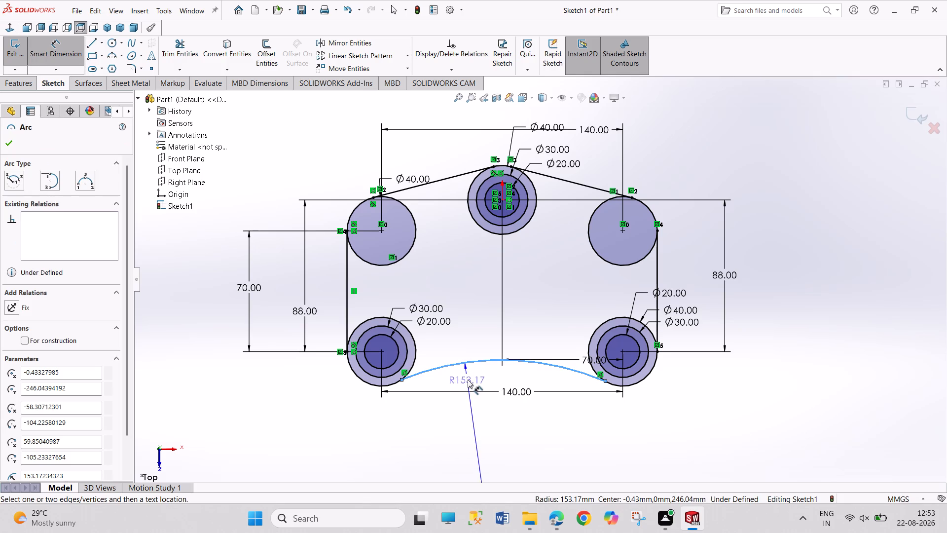
{"action": "left_click", "coordinate": [469, 380]}
{"action": "type", "text": "150"}
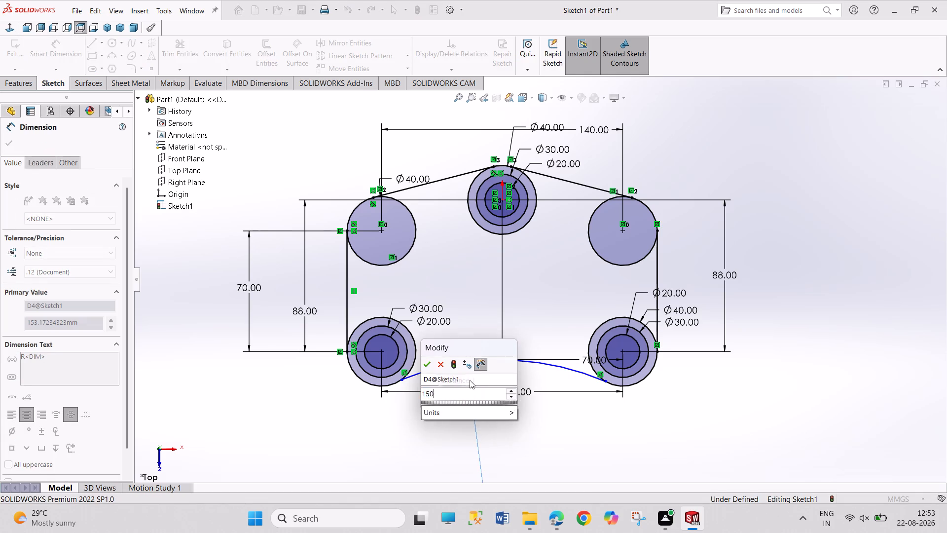
{"action": "key", "text": "Return"}
{"action": "right_click", "coordinate": [594, 422]}
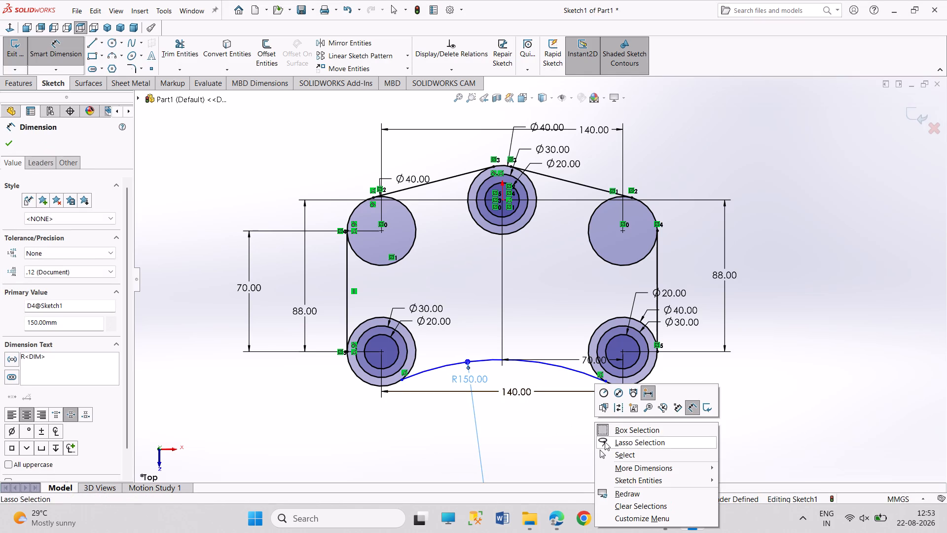
{"action": "left_click", "coordinate": [606, 454]}
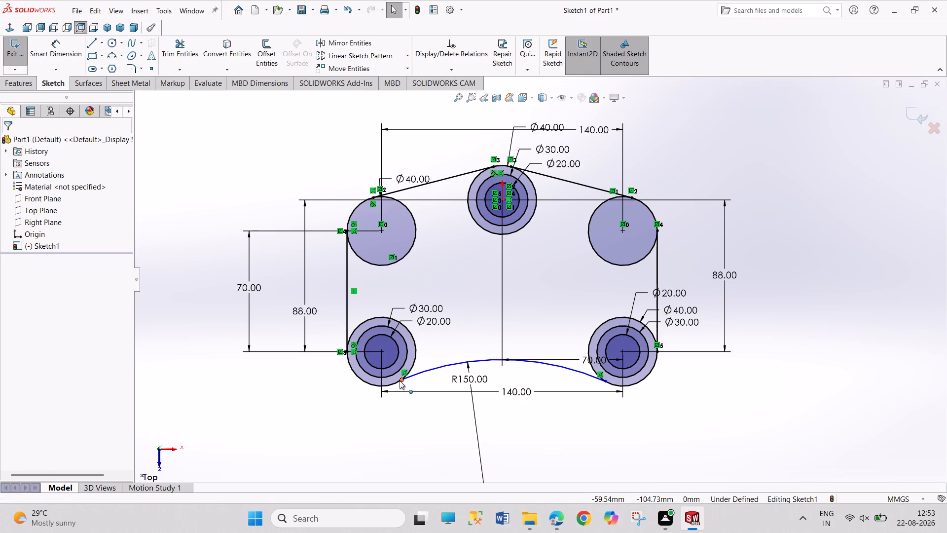
Apply coincident relations between the bottom arc's endpoints and the outer circles of the lower-left and lower-right bosses.
{"action": "left_click", "coordinate": [403, 379]}
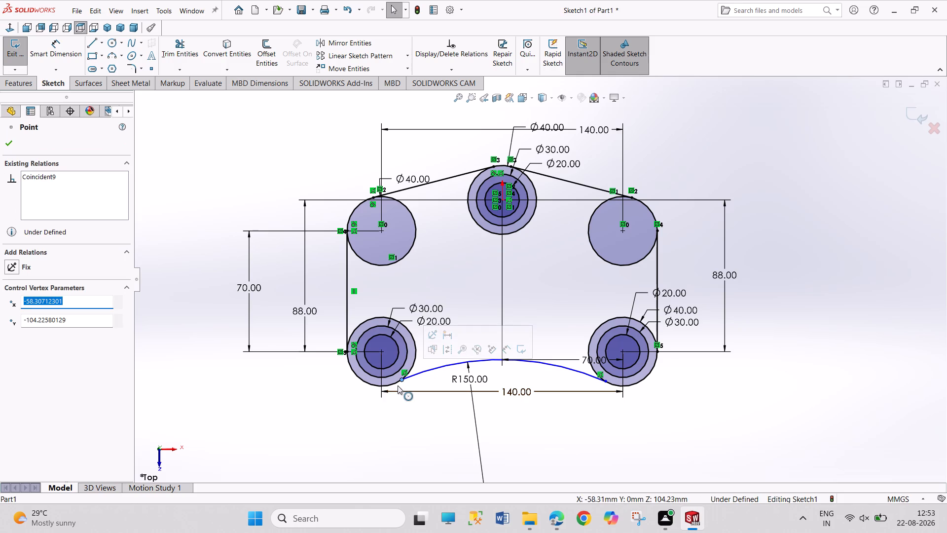
{"action": "left_click", "coordinate": [397, 384], "text": "ctrl"}
{"action": "left_click", "coordinate": [438, 340]}
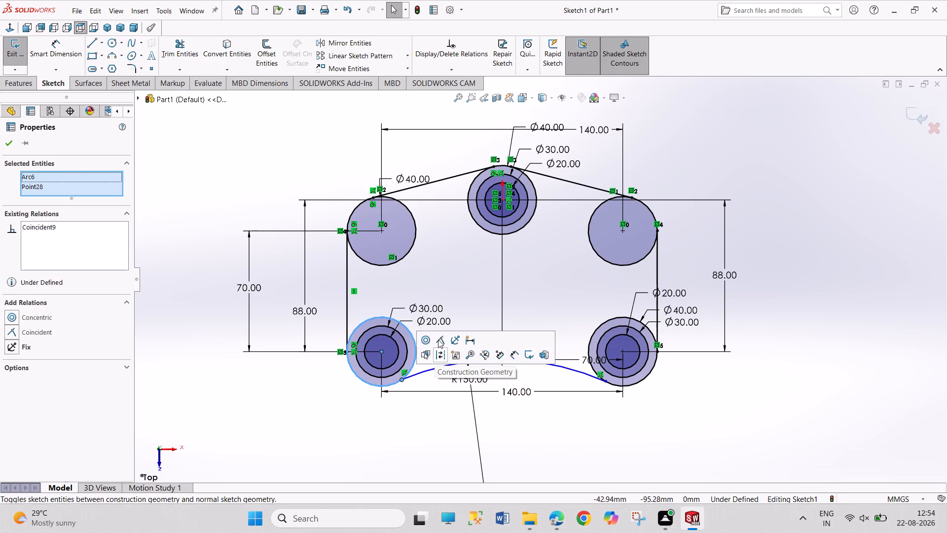
{"action": "left_click", "coordinate": [595, 442]}
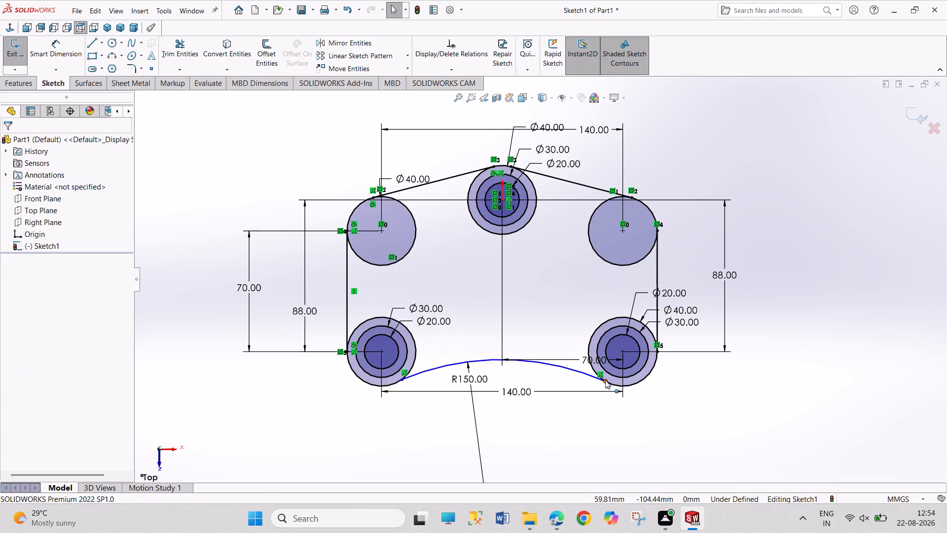
{"action": "left_click", "coordinate": [605, 380]}
{"action": "left_click", "coordinate": [611, 387], "text": "ctrl"}
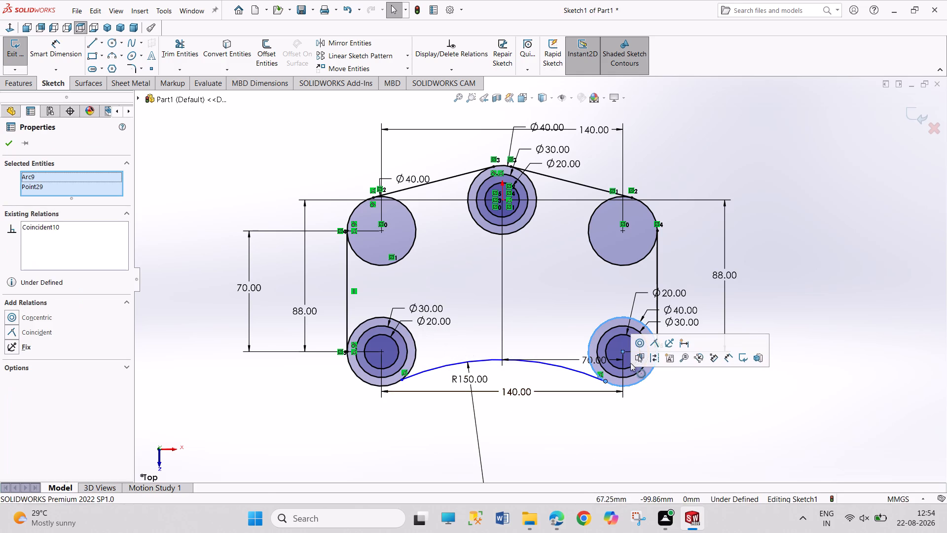
{"action": "left_click", "coordinate": [659, 341]}
{"action": "left_click", "coordinate": [582, 436]}
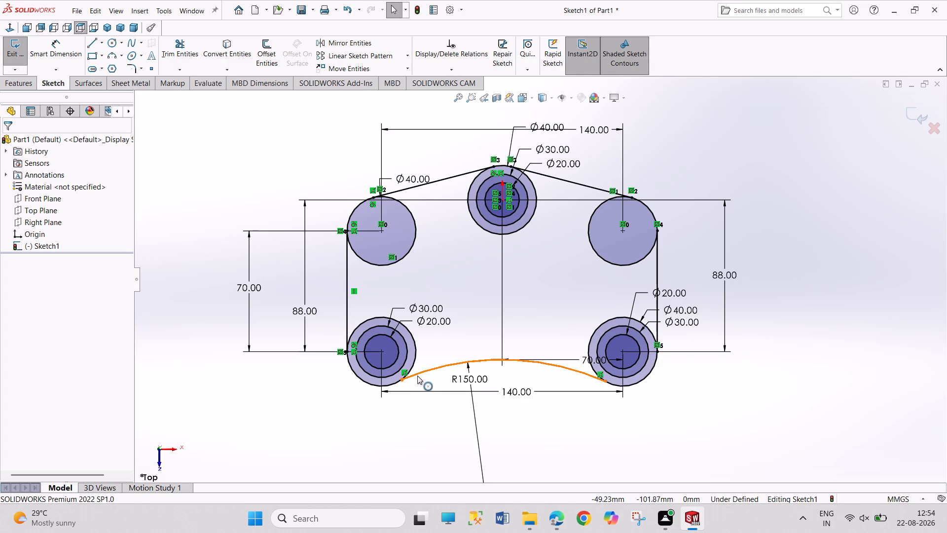
Add a tangent relation between the bottom arc and the lower-left boss's outer circle.
{"action": "left_click", "coordinate": [417, 376]}
{"action": "left_click", "coordinate": [413, 369], "text": "ctrl"}
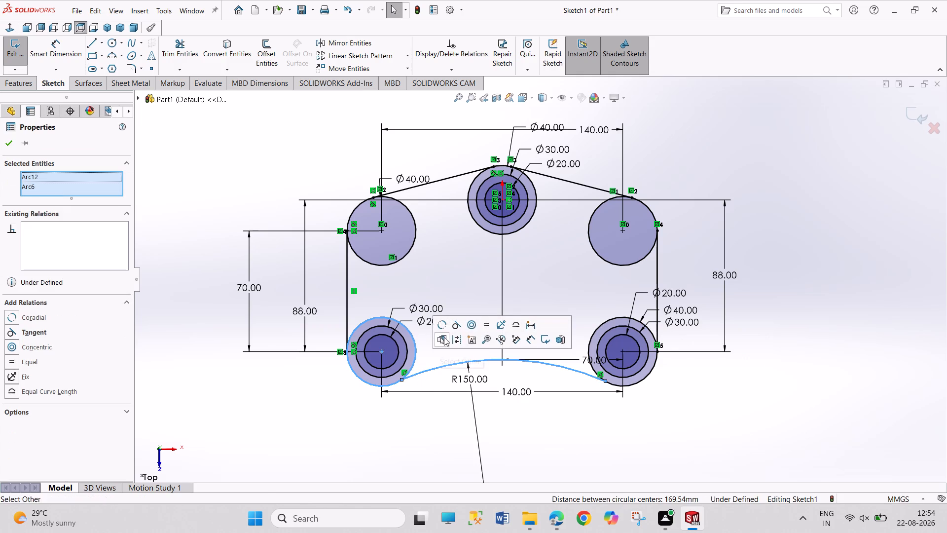
{"action": "left_click", "coordinate": [456, 332]}
{"action": "left_click", "coordinate": [542, 443]}
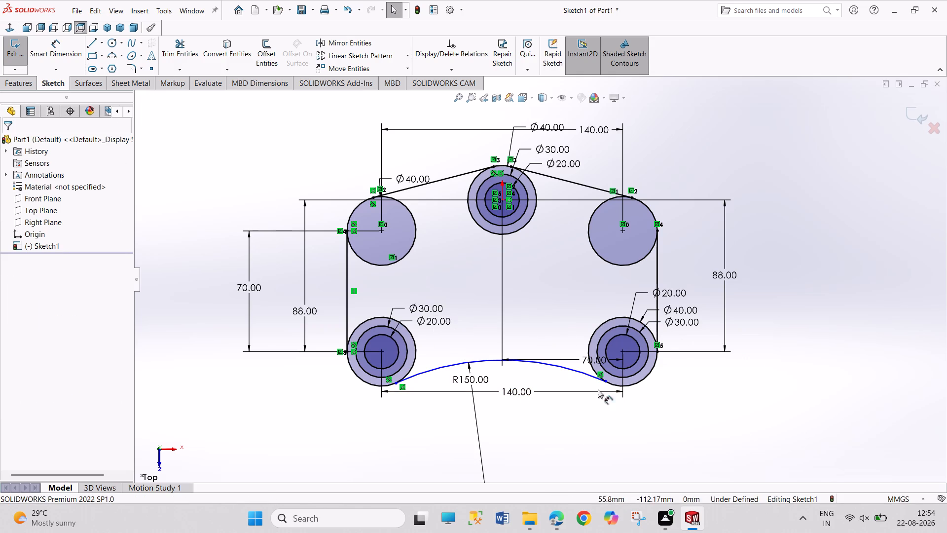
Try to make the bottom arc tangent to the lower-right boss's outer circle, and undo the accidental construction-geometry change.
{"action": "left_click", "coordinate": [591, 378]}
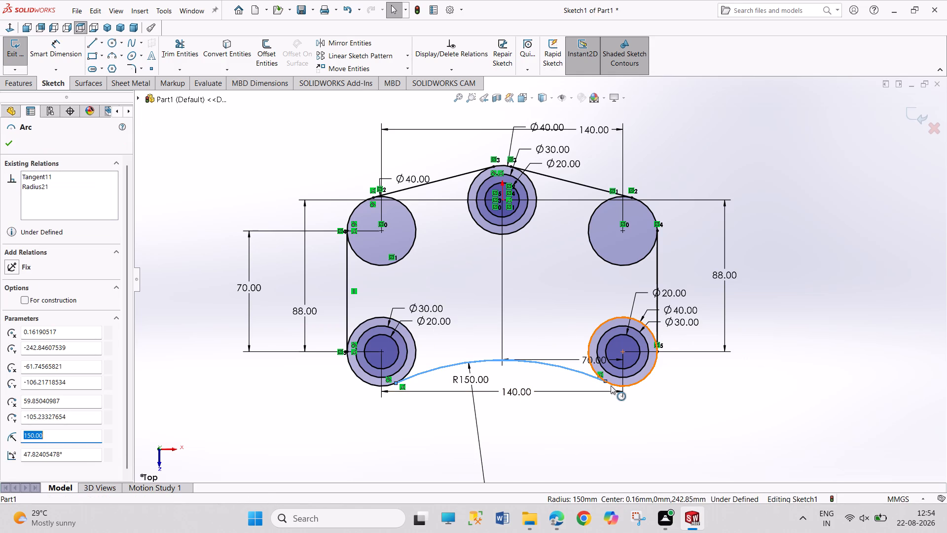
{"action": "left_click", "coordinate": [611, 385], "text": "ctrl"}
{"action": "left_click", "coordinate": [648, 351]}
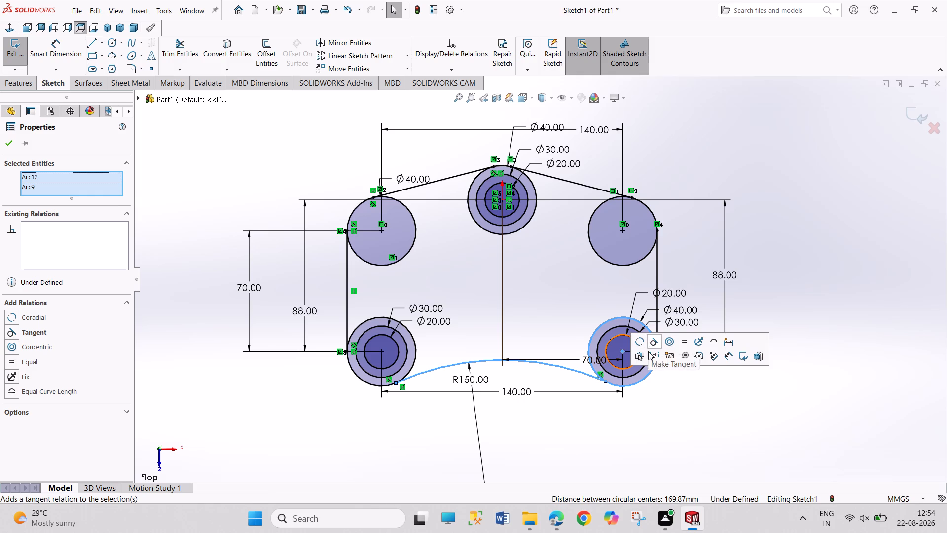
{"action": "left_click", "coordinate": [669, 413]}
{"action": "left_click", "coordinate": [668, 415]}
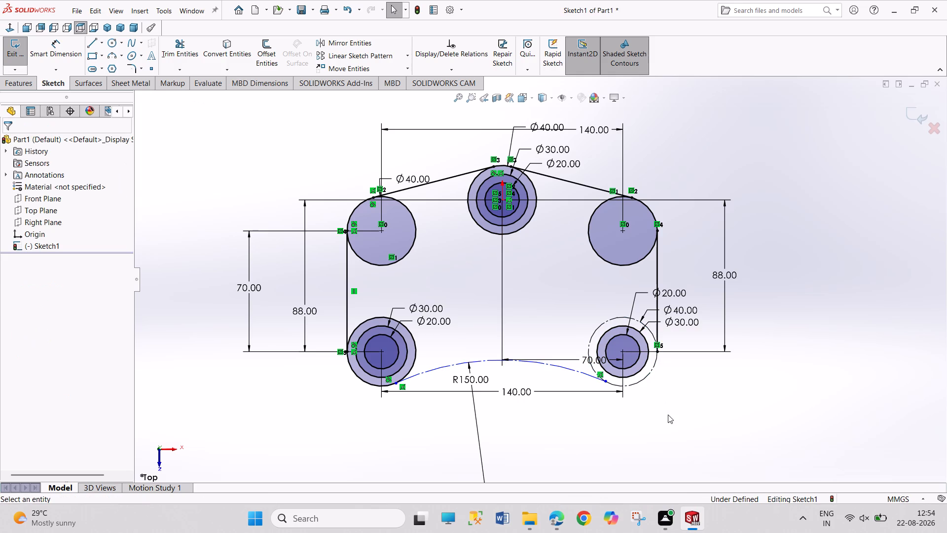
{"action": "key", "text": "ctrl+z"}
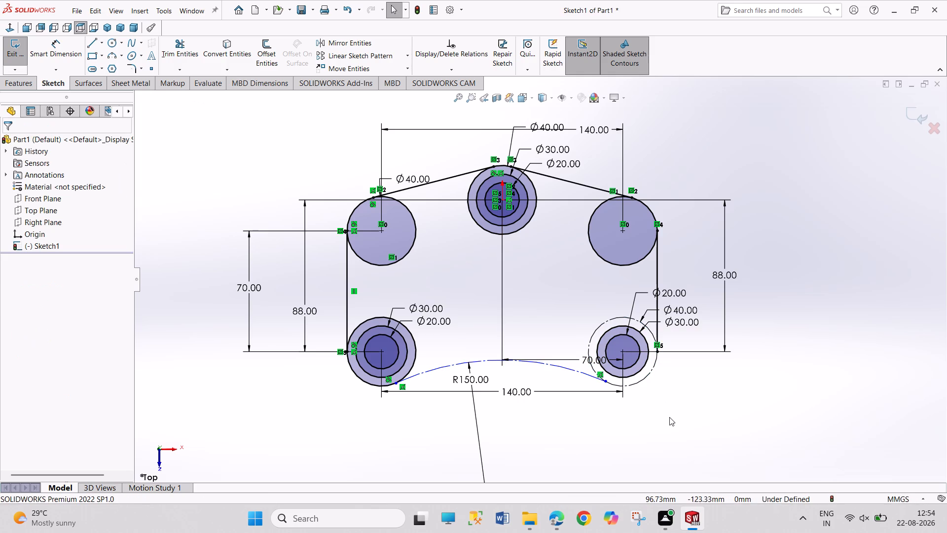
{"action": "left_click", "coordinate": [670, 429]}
Add a tangent relation between the bottom arc and the lower-right boss's outer 40 mm circle.
{"action": "left_click", "coordinate": [586, 372]}
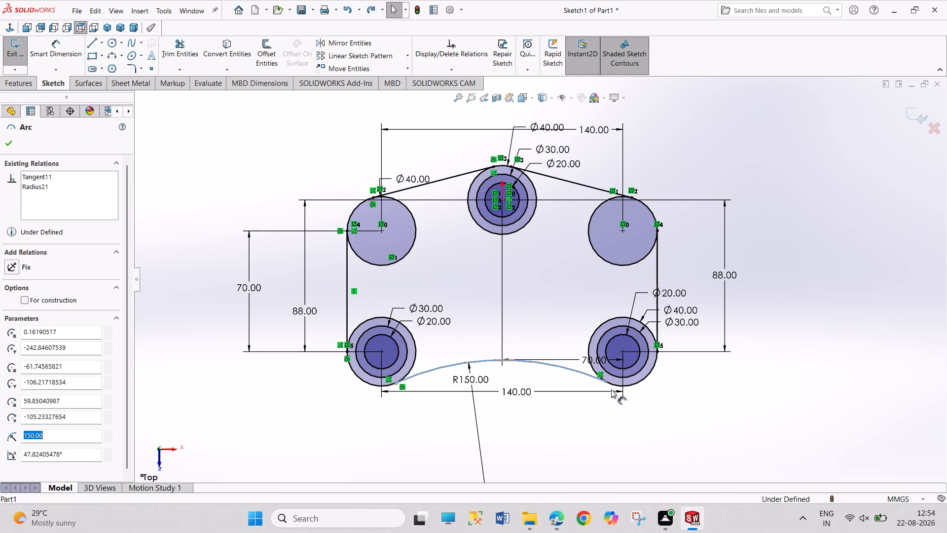
{"action": "left_click", "coordinate": [613, 384], "text": "ctrl"}
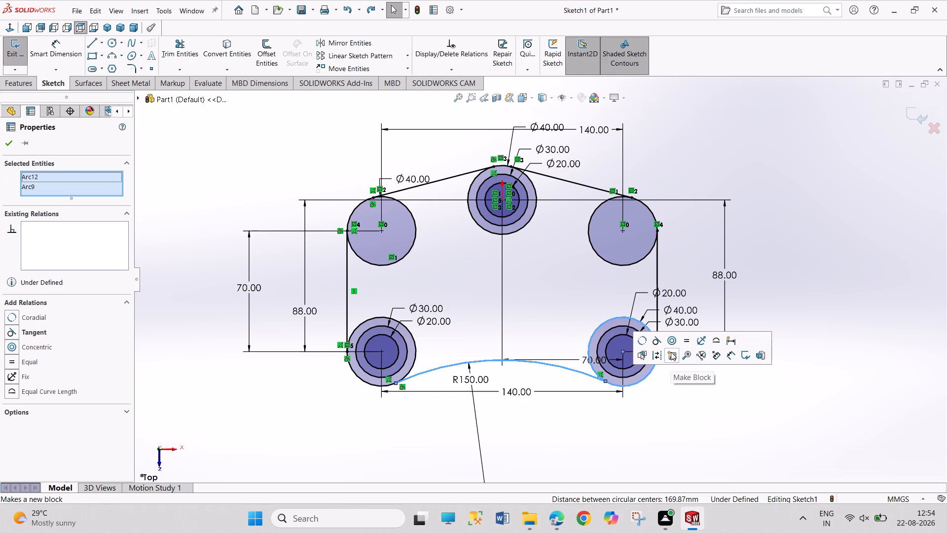
{"action": "left_click", "coordinate": [656, 344]}
{"action": "left_click", "coordinate": [672, 439]}
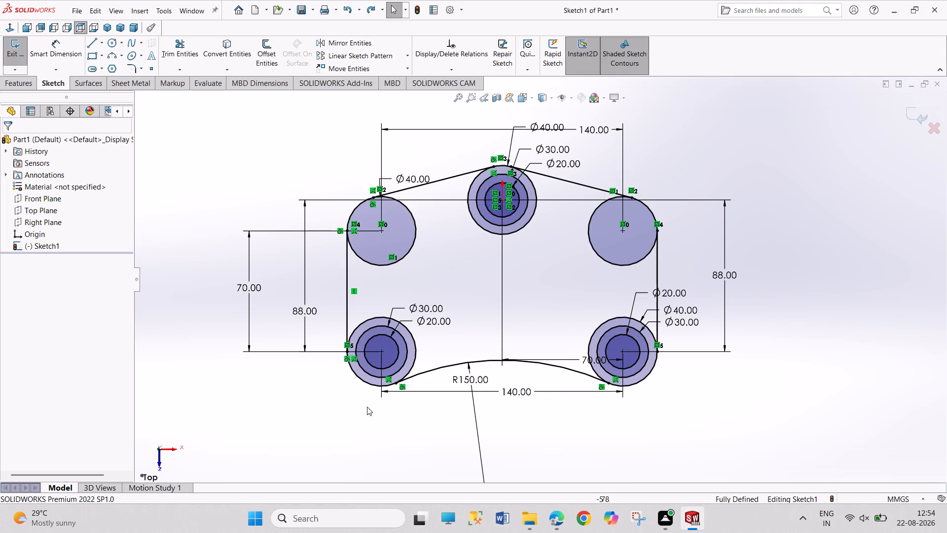
Offset the R150 bottom arc by 5 mm toward the inside of the plate, with the offset direction reversed.
{"action": "left_click", "coordinate": [273, 51]}
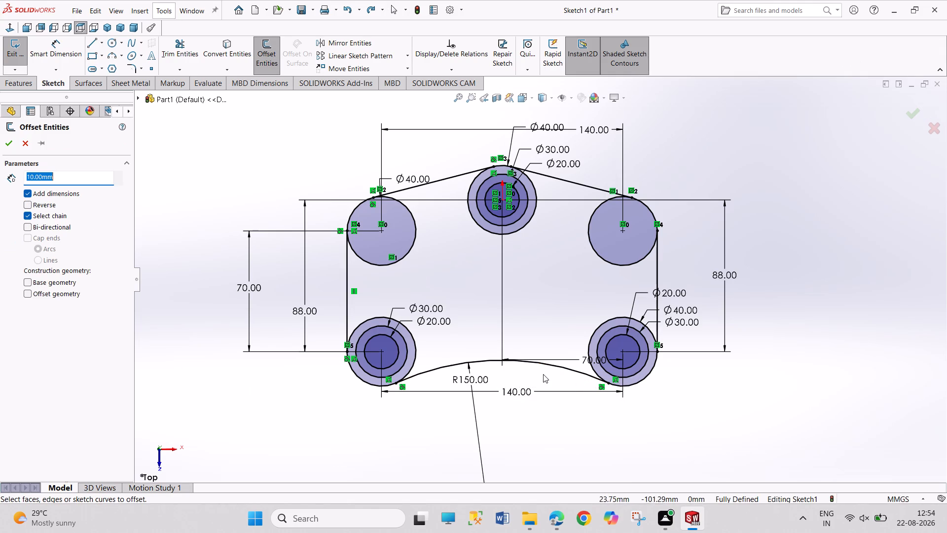
{"action": "left_click", "coordinate": [545, 365]}
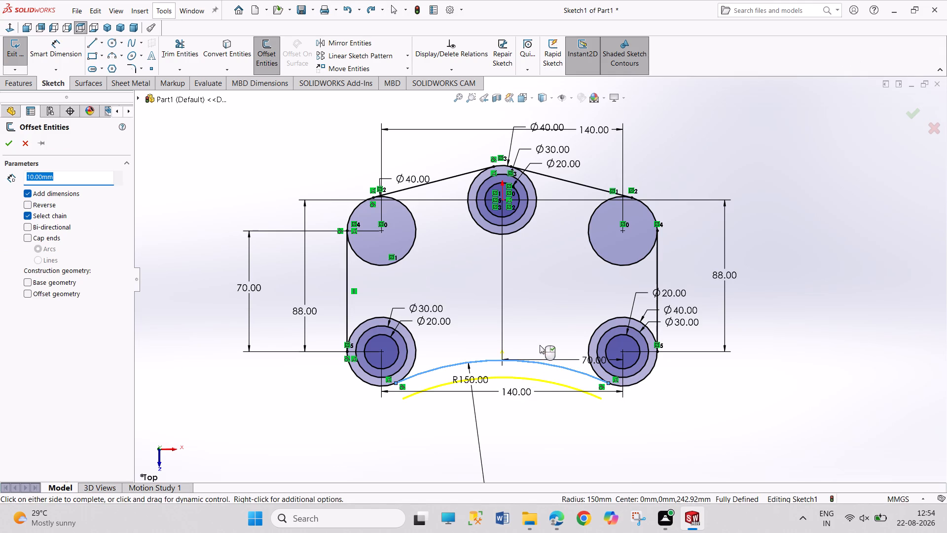
{"action": "left_click", "coordinate": [30, 205]}
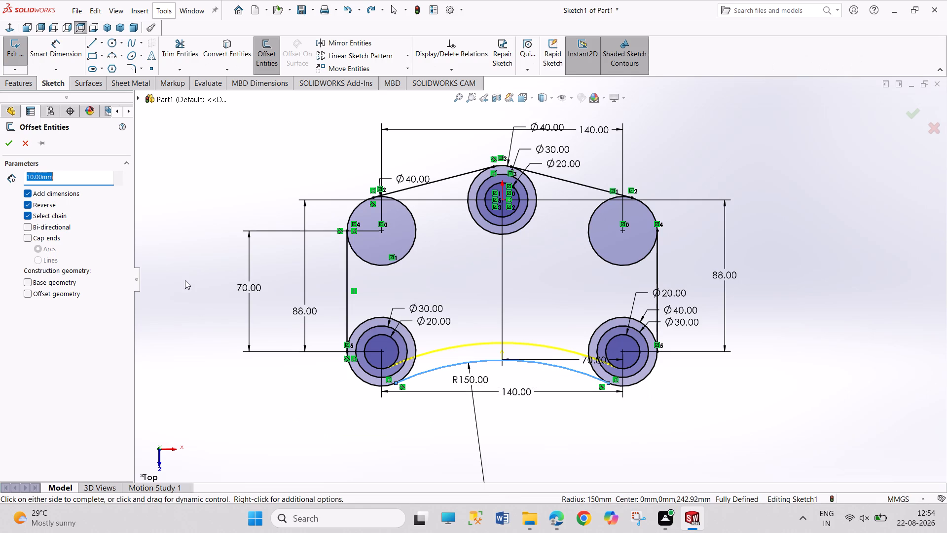
{"action": "key", "text": "5"}
{"action": "key", "text": "Return"}
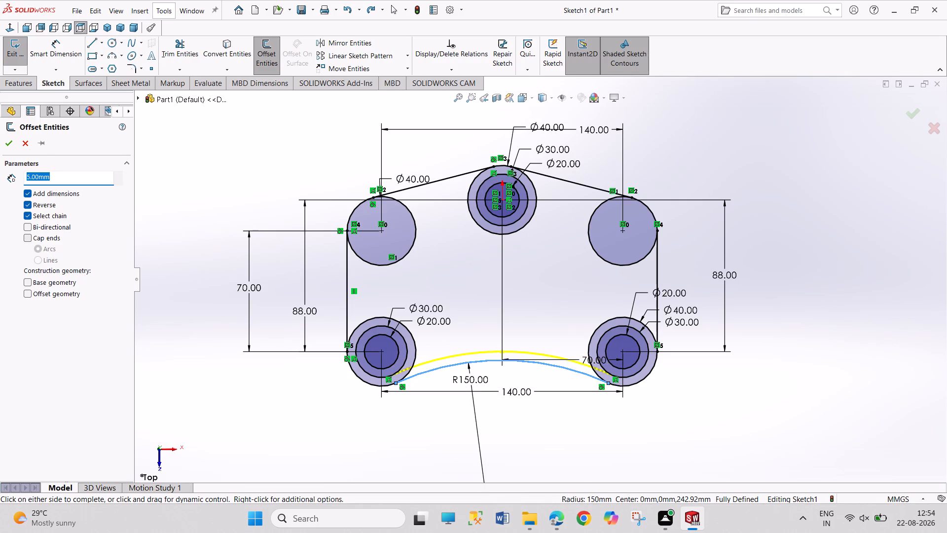
{"action": "left_click", "coordinate": [9, 142]}
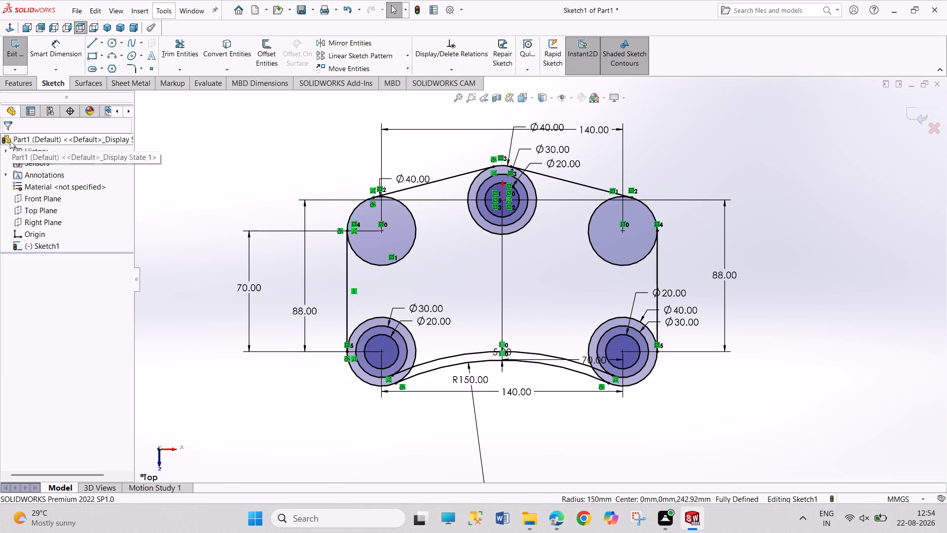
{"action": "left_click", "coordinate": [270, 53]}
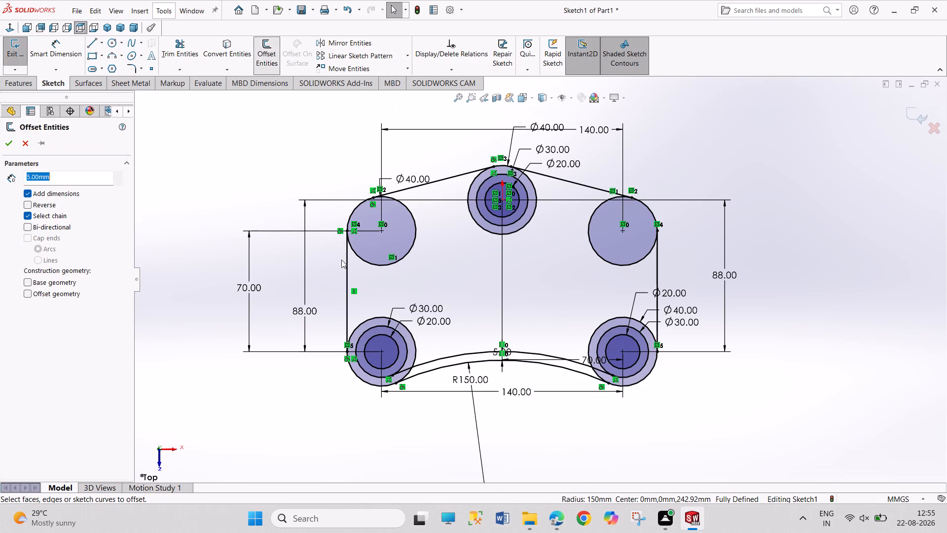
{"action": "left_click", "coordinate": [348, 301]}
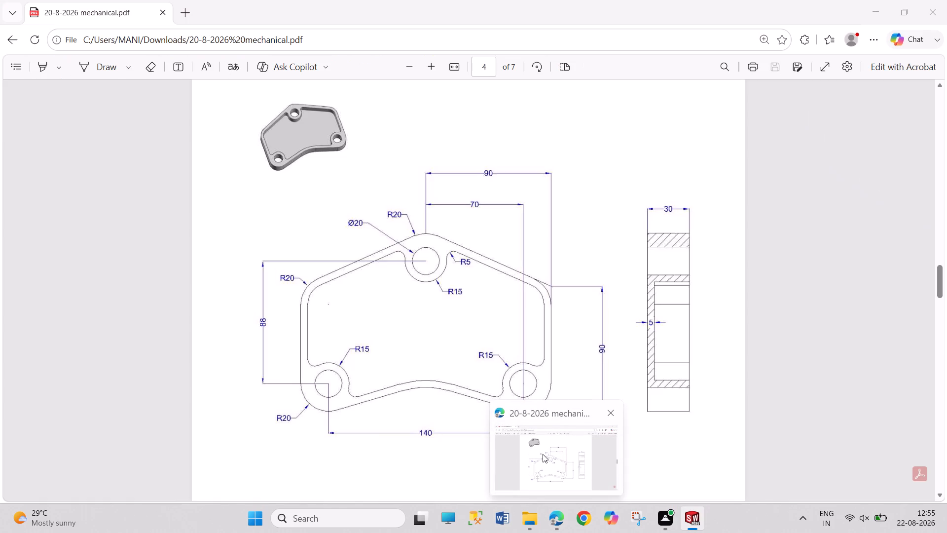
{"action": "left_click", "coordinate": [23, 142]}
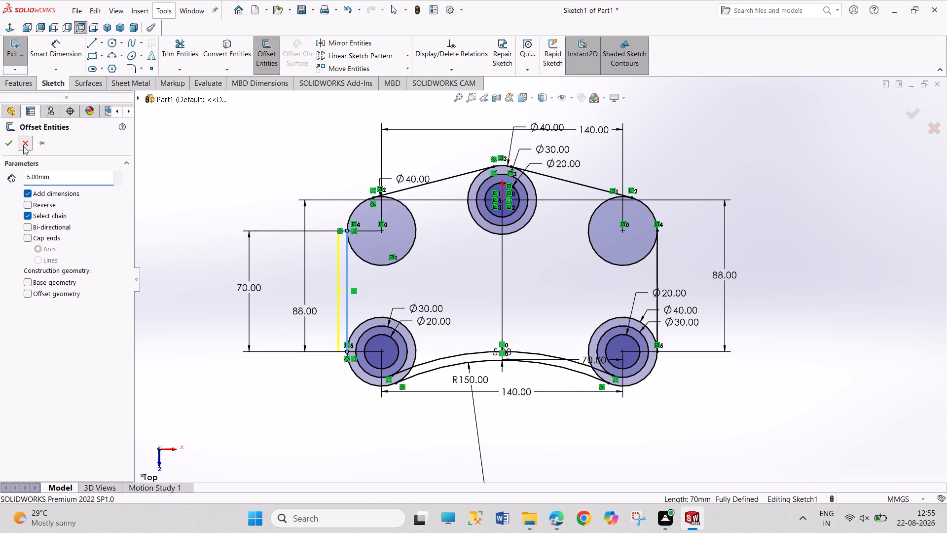
Delete the offset arc that runs parallel to the R150 bottom arc.
{"action": "right_click", "coordinate": [450, 356]}
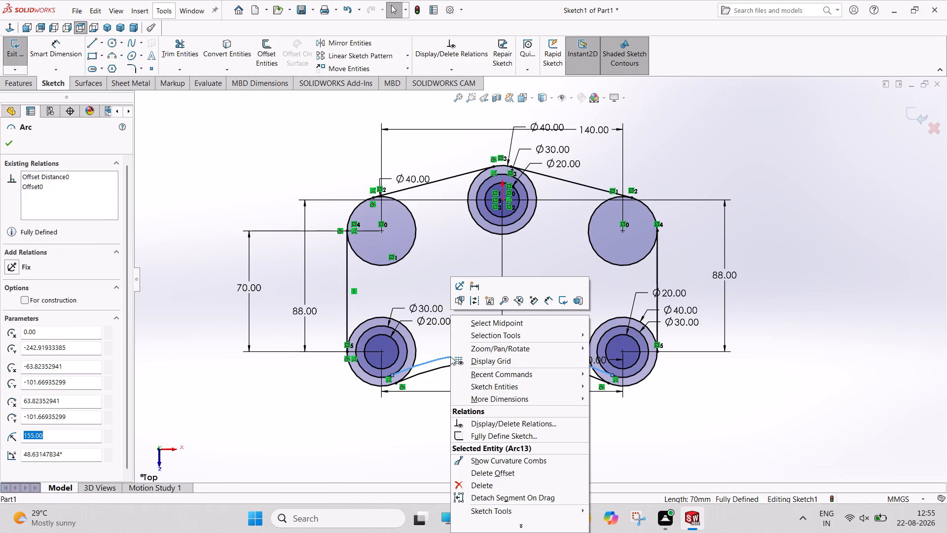
{"action": "left_click", "coordinate": [478, 486]}
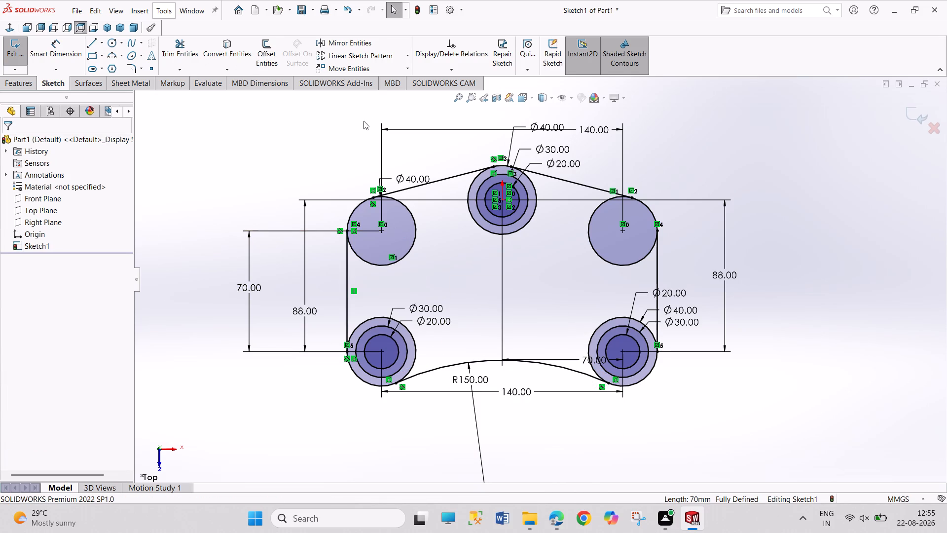
Trim away the inner portions of the five 40 mm circles so only the rounded corners of the plate outline remain.
{"action": "left_click", "coordinate": [182, 52]}
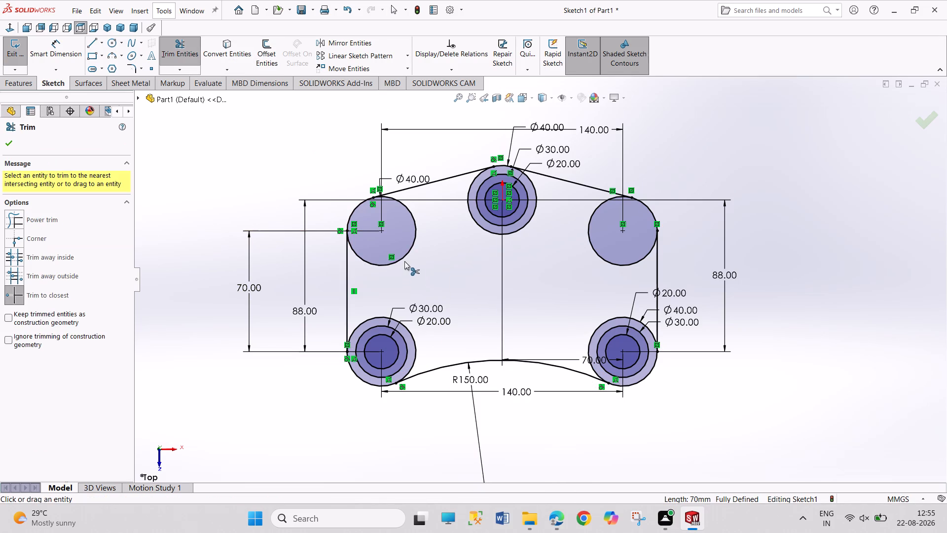
{"action": "left_click", "coordinate": [403, 256]}
{"action": "left_click", "coordinate": [523, 228]}
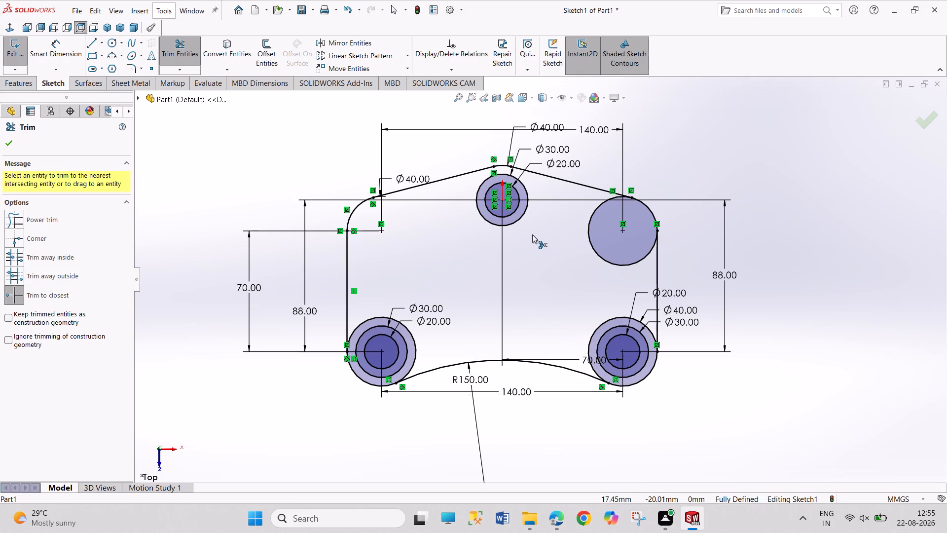
{"action": "left_click", "coordinate": [592, 335]}
{"action": "left_click", "coordinate": [603, 260]}
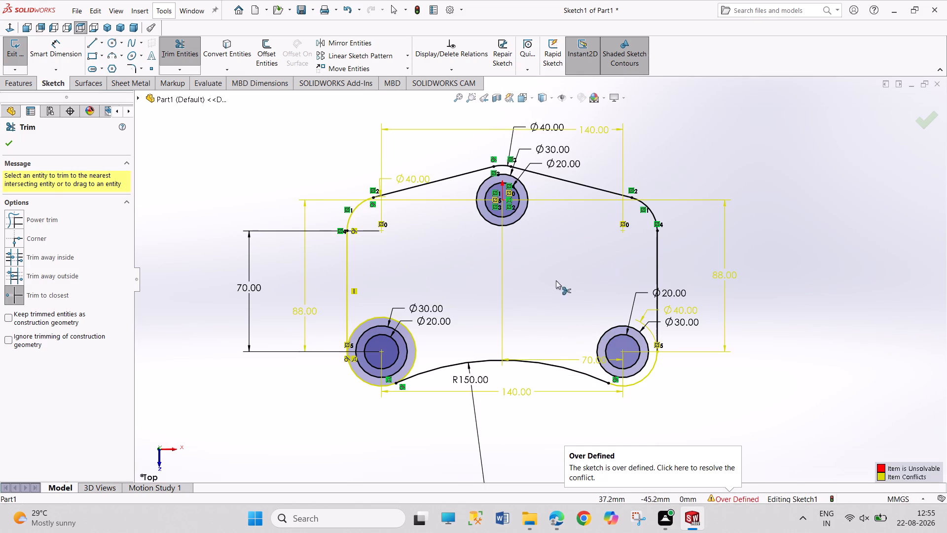
{"action": "left_click", "coordinate": [413, 338]}
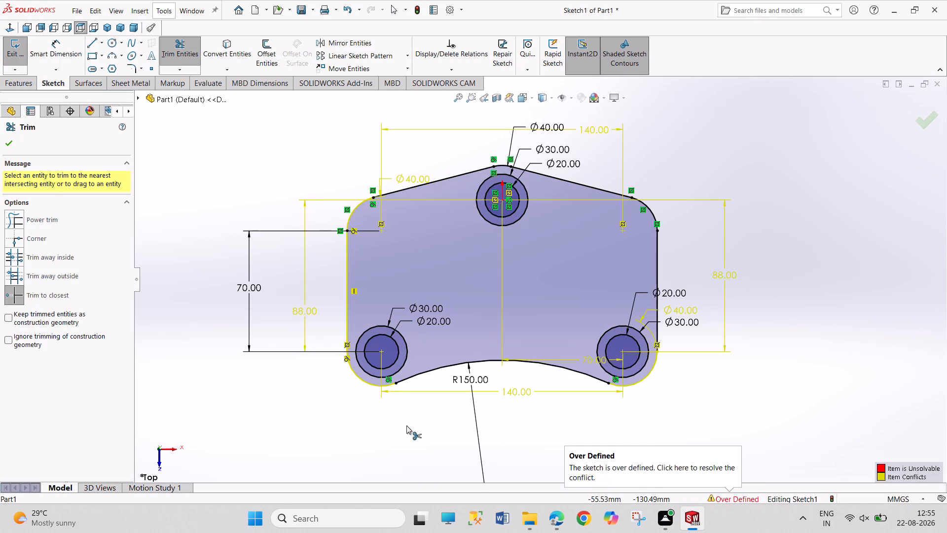
{"action": "right_click", "coordinate": [406, 425]}
{"action": "left_click", "coordinate": [438, 419]}
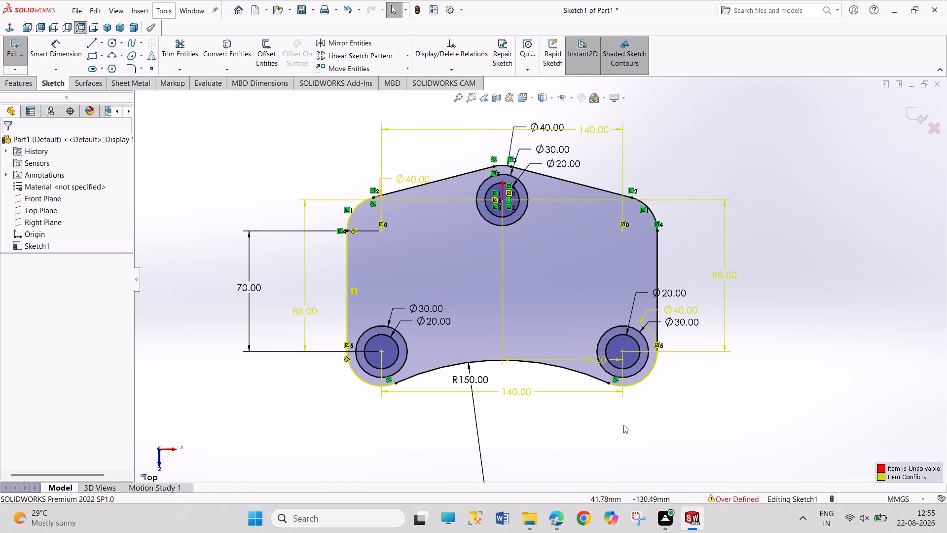
Delete the conflicting 40 mm diameter dimension at the lower-right corner.
{"action": "right_click", "coordinate": [685, 309]}
{"action": "left_click", "coordinate": [710, 402]}
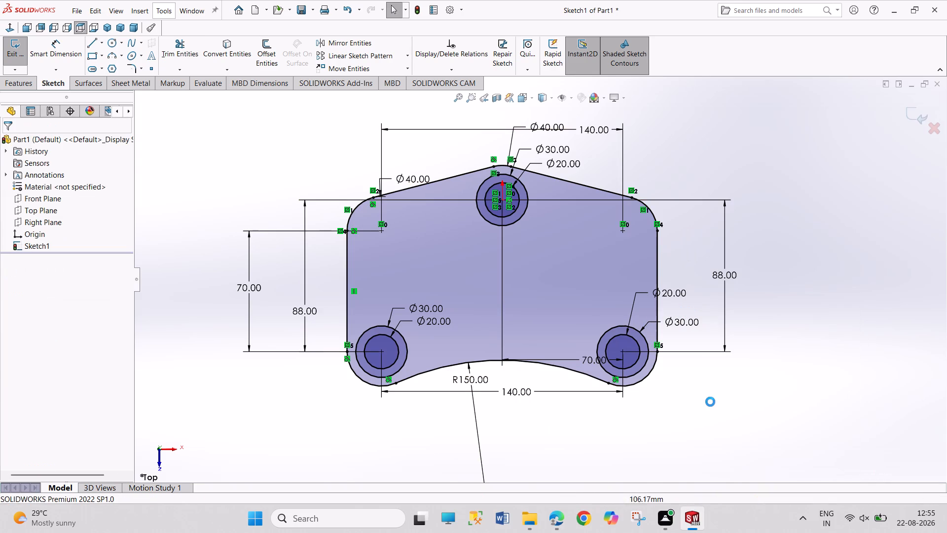
{"action": "left_click", "coordinate": [710, 402]}
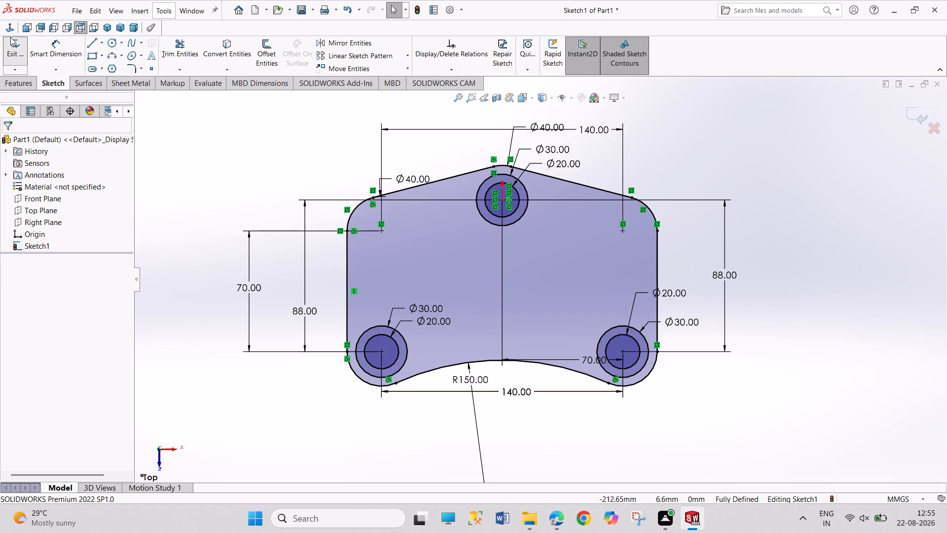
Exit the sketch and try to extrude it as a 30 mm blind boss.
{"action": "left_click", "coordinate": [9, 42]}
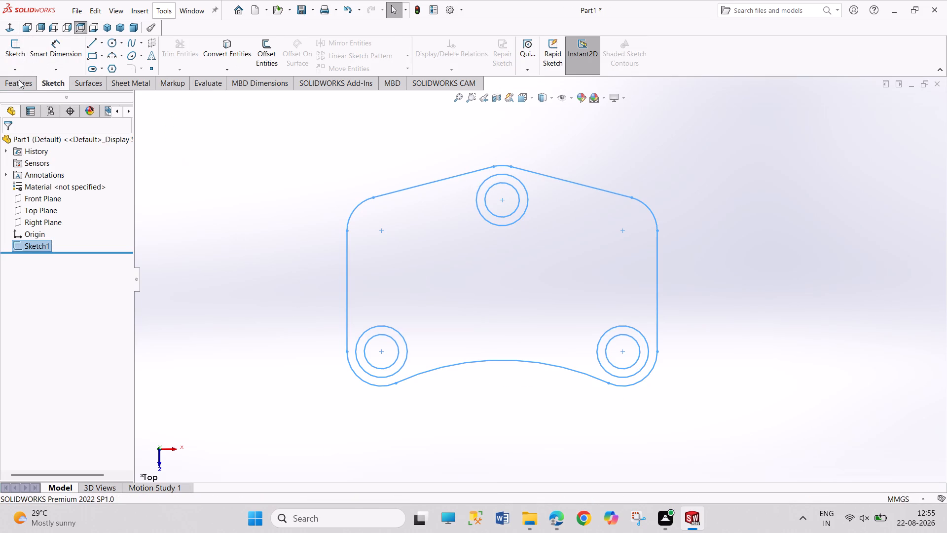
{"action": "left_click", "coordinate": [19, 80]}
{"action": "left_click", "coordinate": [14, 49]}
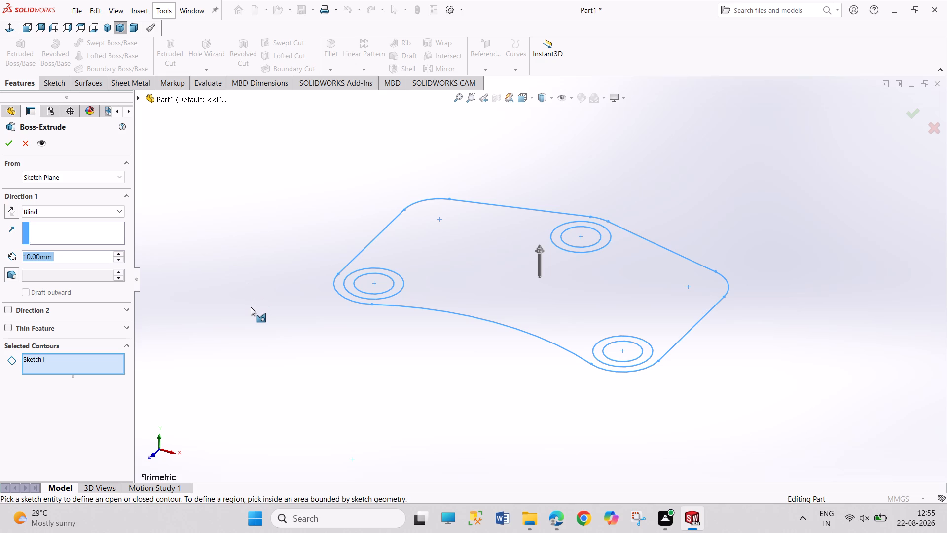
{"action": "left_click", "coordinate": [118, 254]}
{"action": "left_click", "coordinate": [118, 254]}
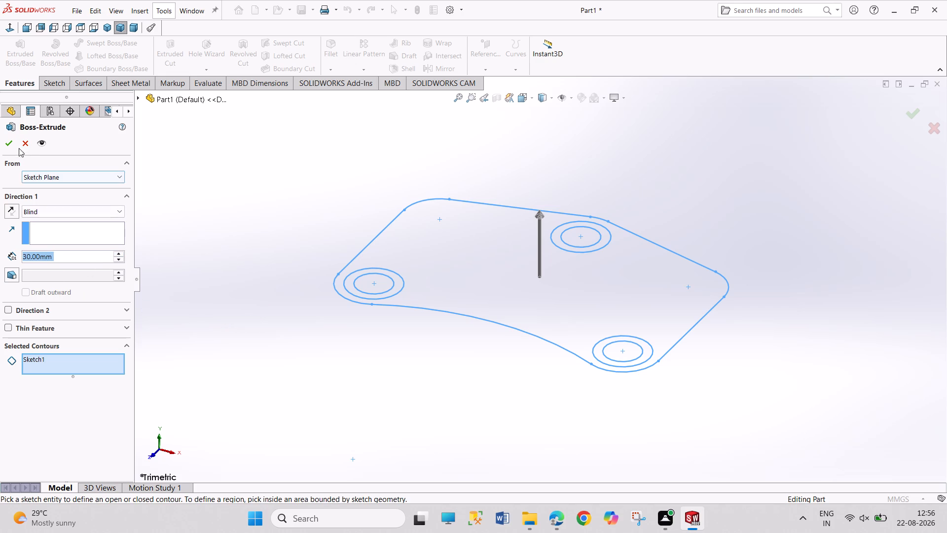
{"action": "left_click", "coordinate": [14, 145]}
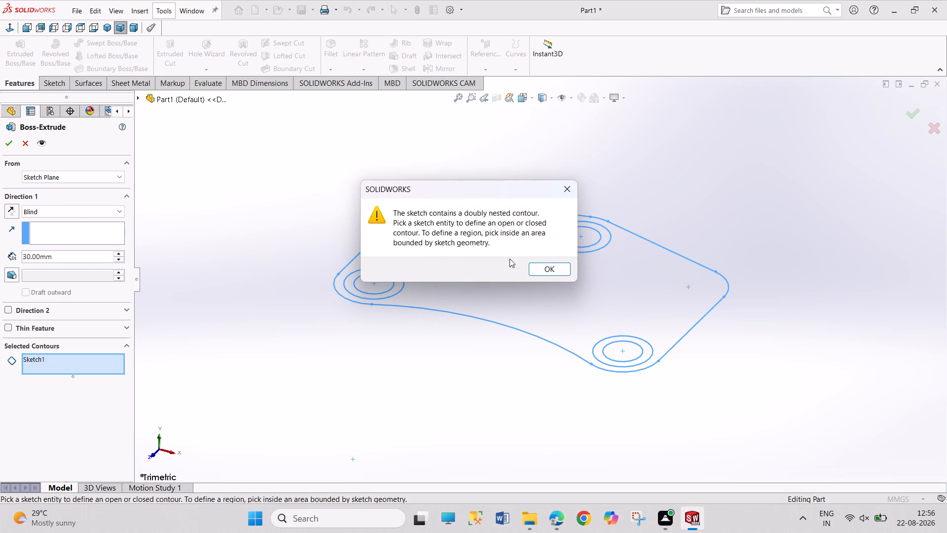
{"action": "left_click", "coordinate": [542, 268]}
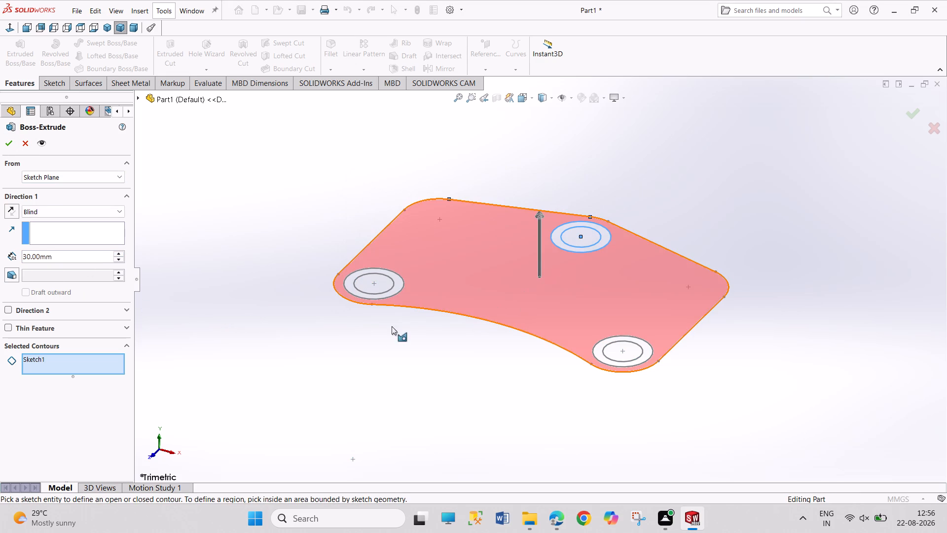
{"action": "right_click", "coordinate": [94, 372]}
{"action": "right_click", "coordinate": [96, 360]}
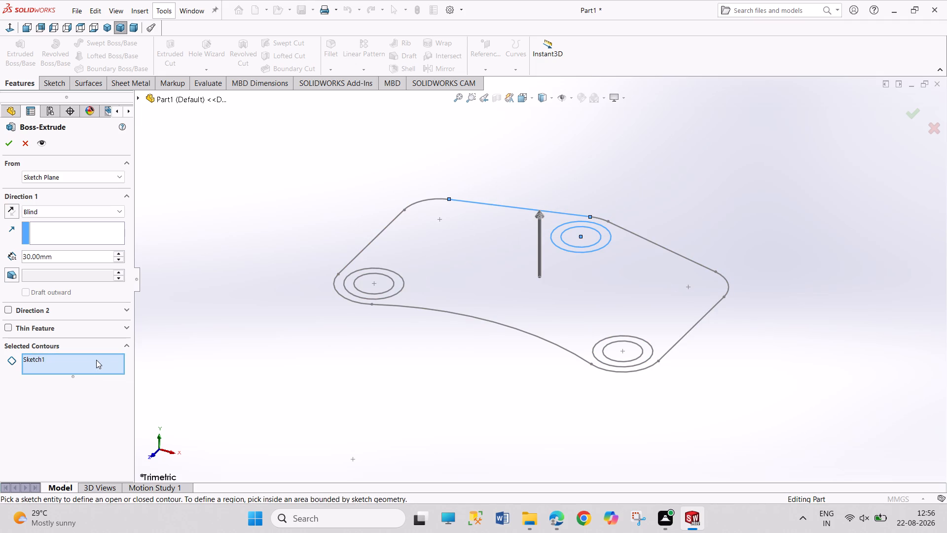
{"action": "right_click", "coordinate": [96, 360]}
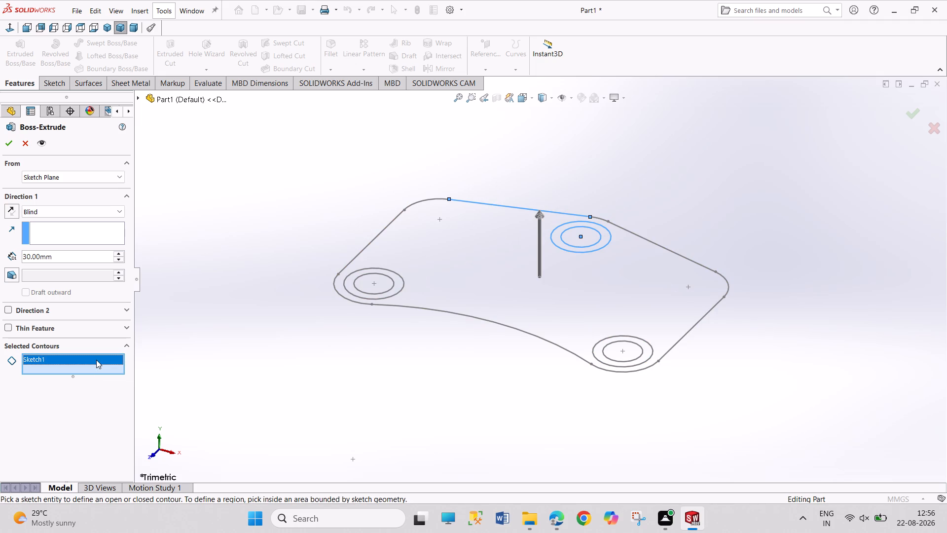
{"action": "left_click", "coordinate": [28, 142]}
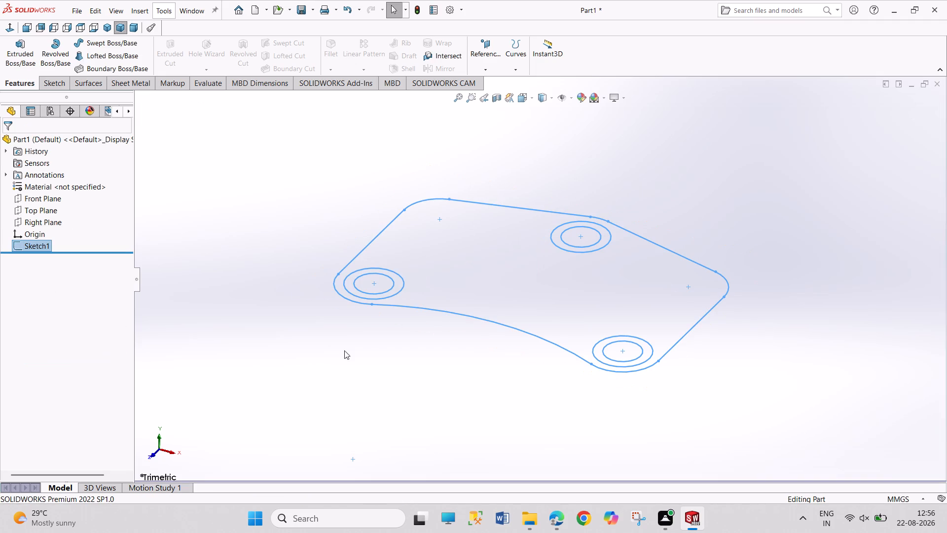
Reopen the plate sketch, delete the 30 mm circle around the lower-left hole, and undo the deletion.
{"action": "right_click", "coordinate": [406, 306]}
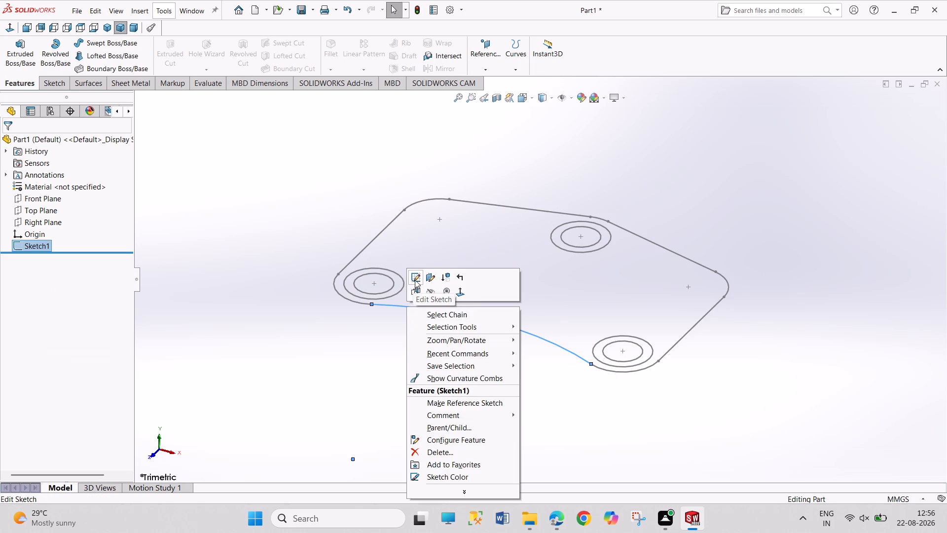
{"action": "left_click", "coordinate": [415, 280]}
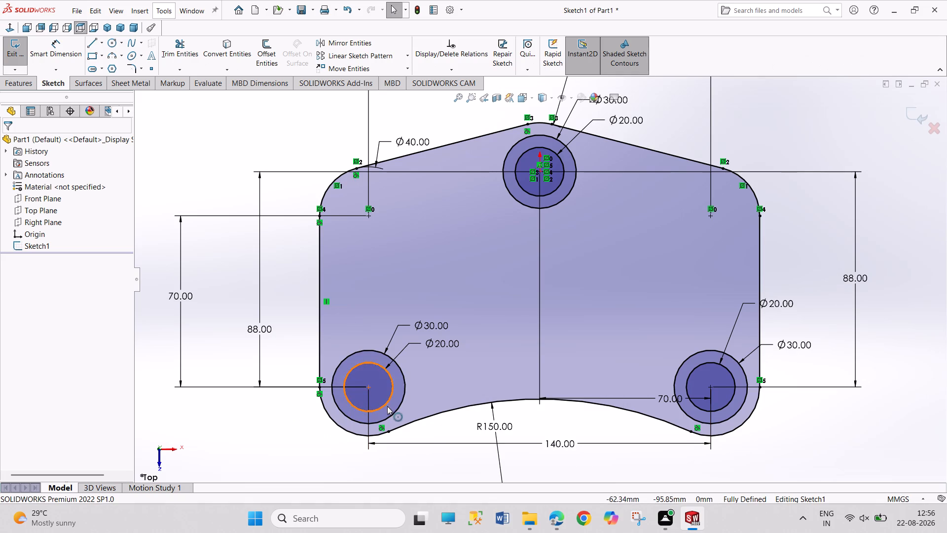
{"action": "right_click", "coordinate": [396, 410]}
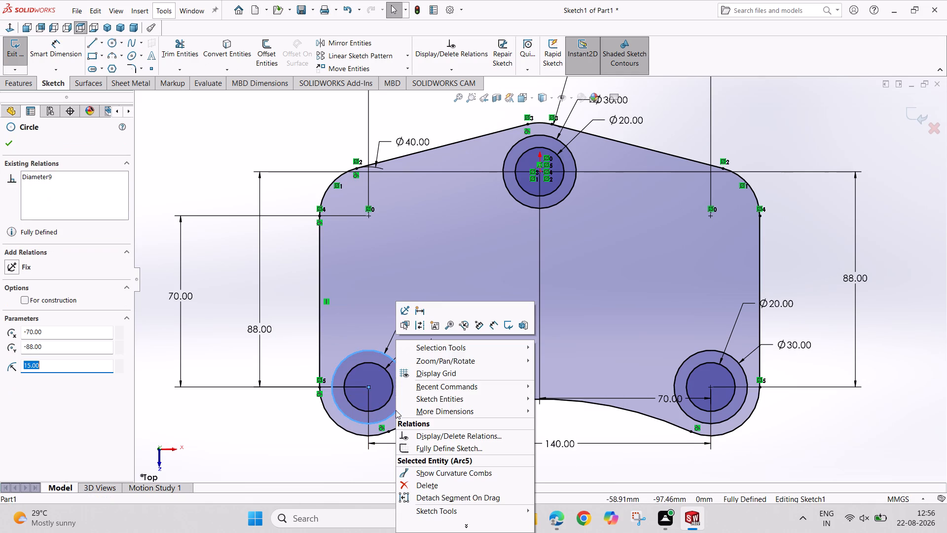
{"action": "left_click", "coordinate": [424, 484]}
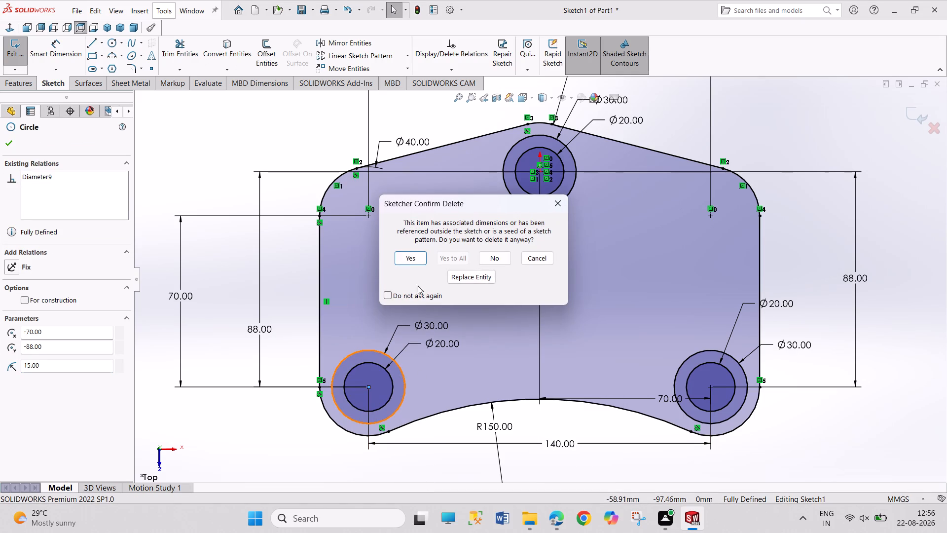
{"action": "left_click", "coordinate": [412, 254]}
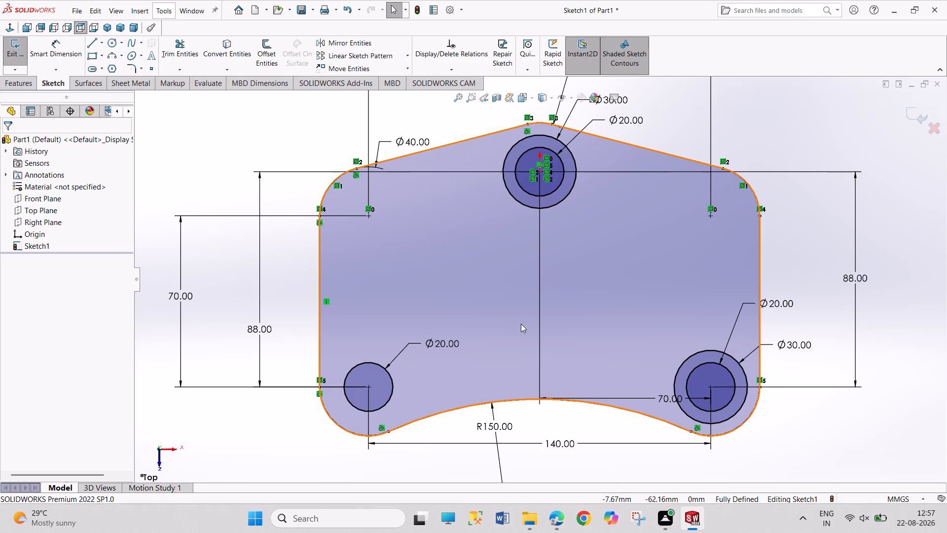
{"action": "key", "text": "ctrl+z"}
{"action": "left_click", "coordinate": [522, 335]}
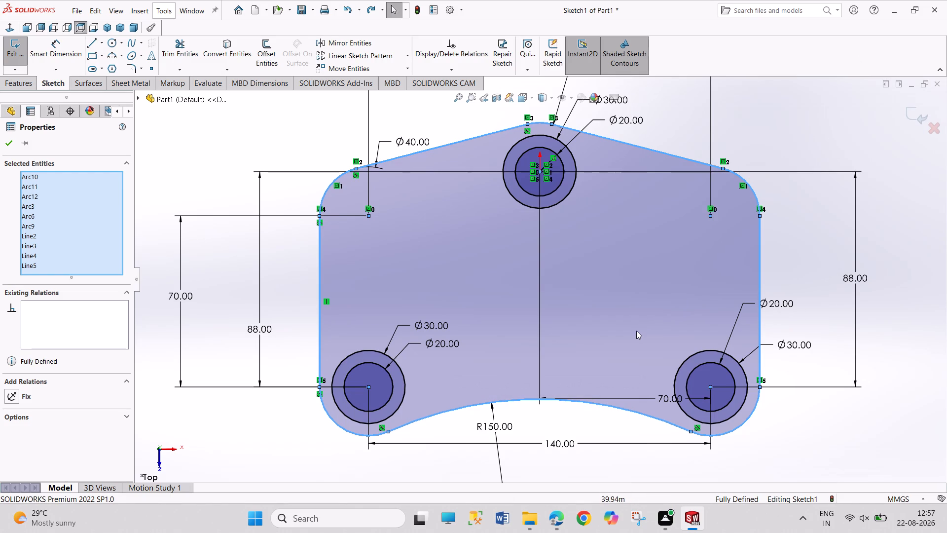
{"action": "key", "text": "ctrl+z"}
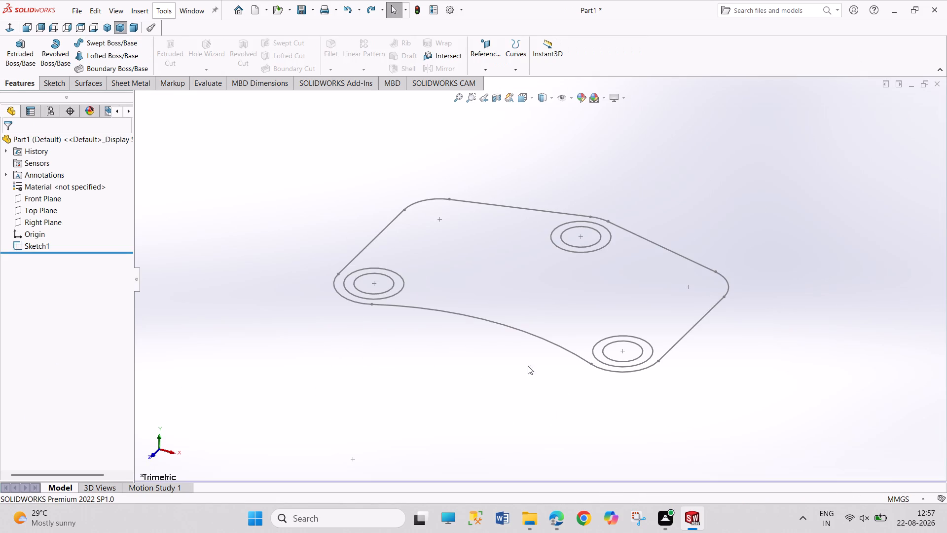
Reopen the plate sketch and delete the 30 mm circles around the lower-left, lower-right and top holes.
{"action": "right_click", "coordinate": [529, 333]}
{"action": "left_click", "coordinate": [542, 302]}
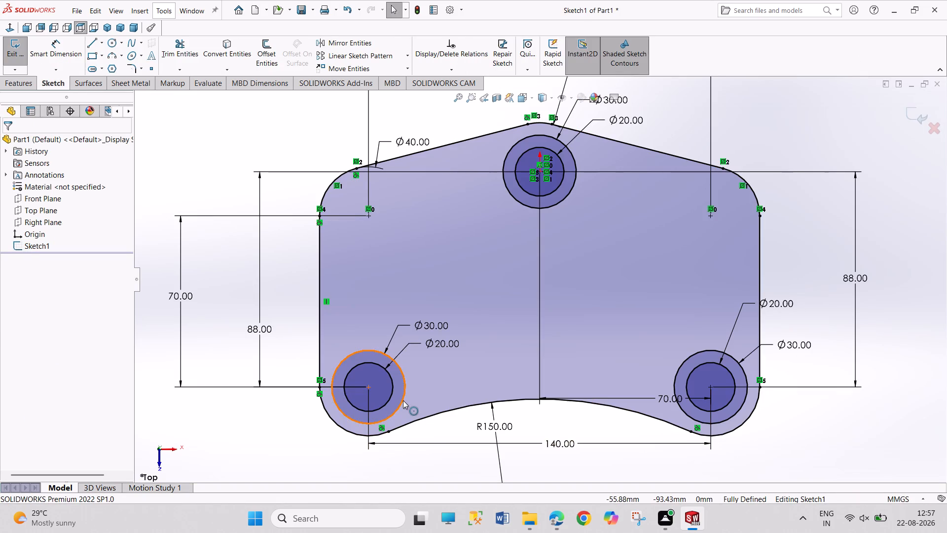
{"action": "right_click", "coordinate": [403, 400]}
{"action": "left_click", "coordinate": [430, 487]}
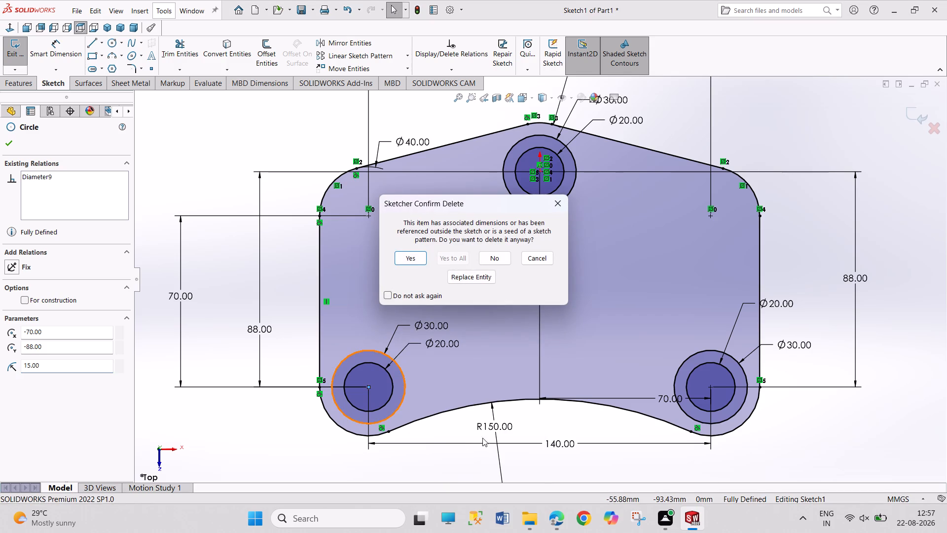
{"action": "left_click", "coordinate": [418, 260]}
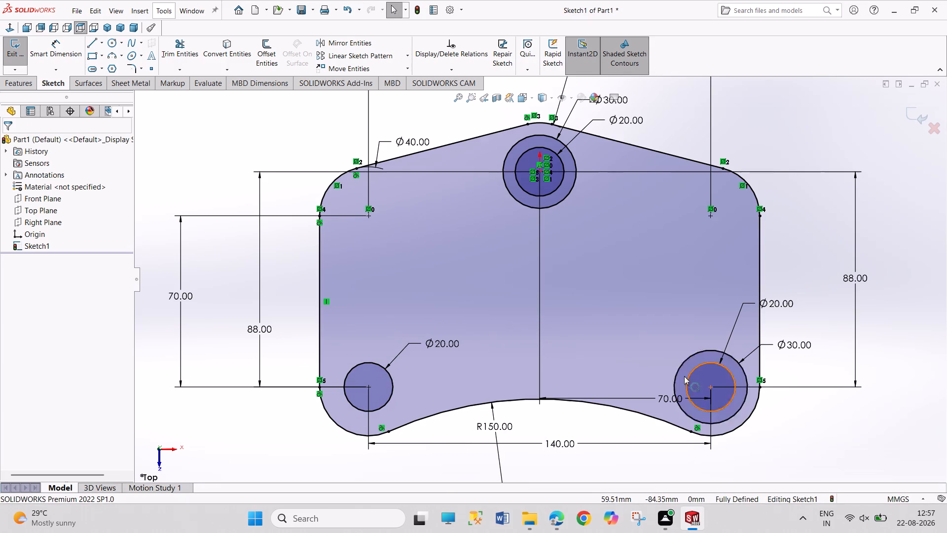
{"action": "right_click", "coordinate": [681, 367]}
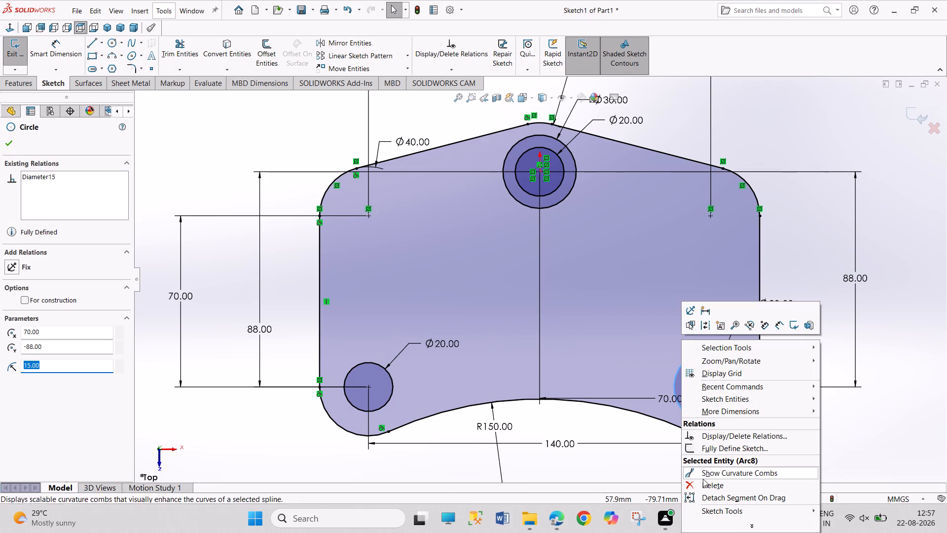
{"action": "left_click", "coordinate": [705, 487]}
{"action": "left_click", "coordinate": [412, 257]}
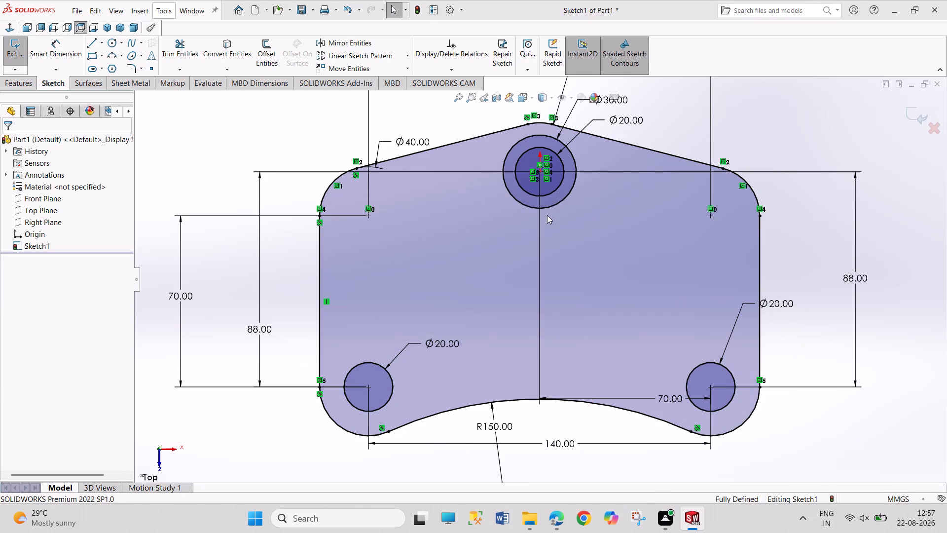
{"action": "right_click", "coordinate": [560, 206]}
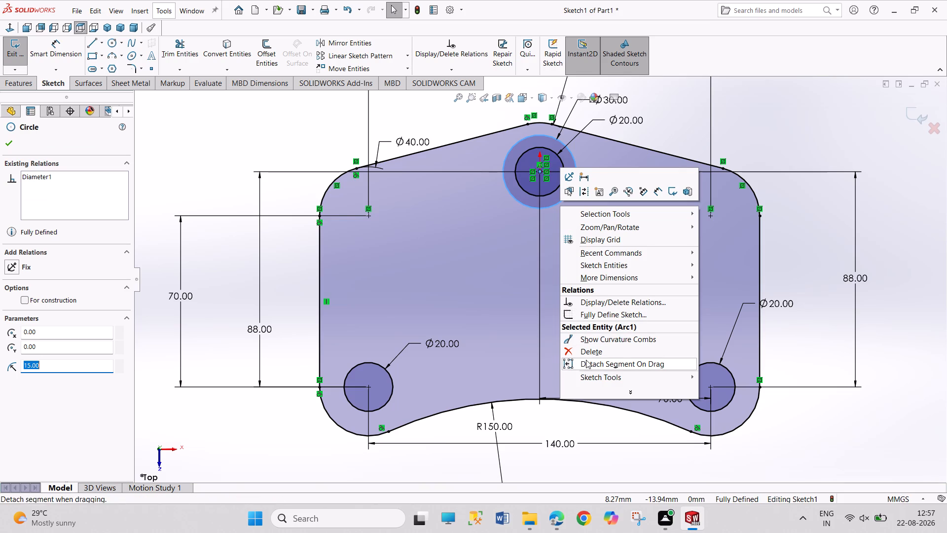
{"action": "left_click", "coordinate": [581, 349]}
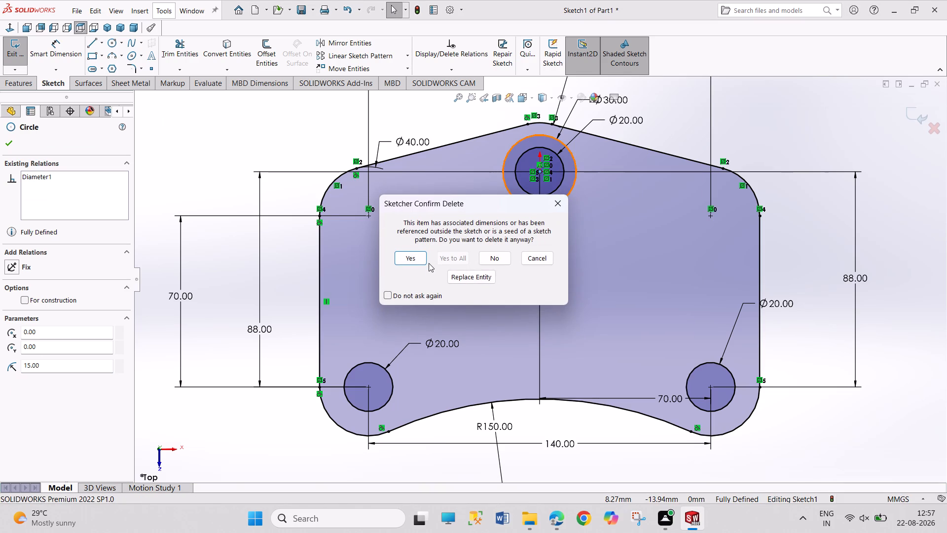
{"action": "left_click", "coordinate": [427, 259]}
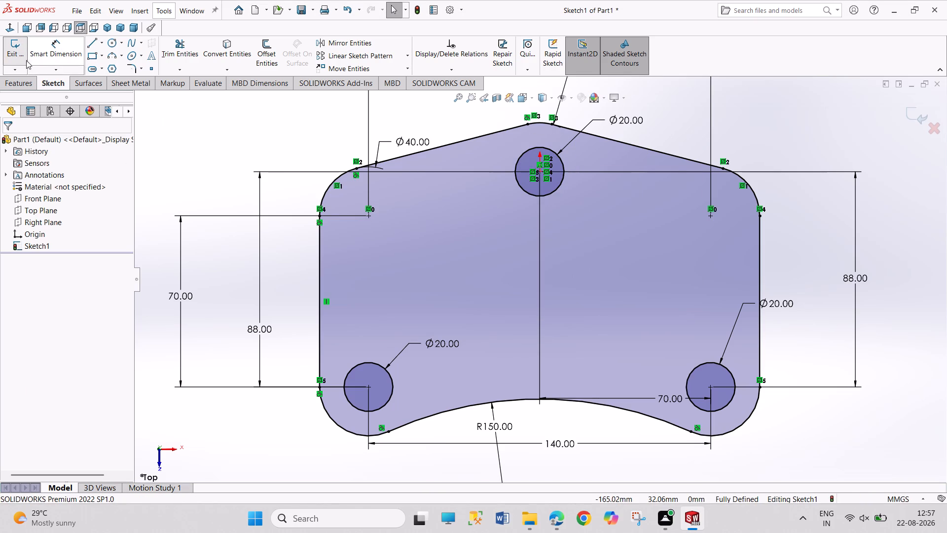
Exit the sketch and extrude the whole plate profile as a 30 mm blind boss, clearing the single contour selection.
{"action": "left_click", "coordinate": [18, 54]}
{"action": "left_click", "coordinate": [14, 66]}
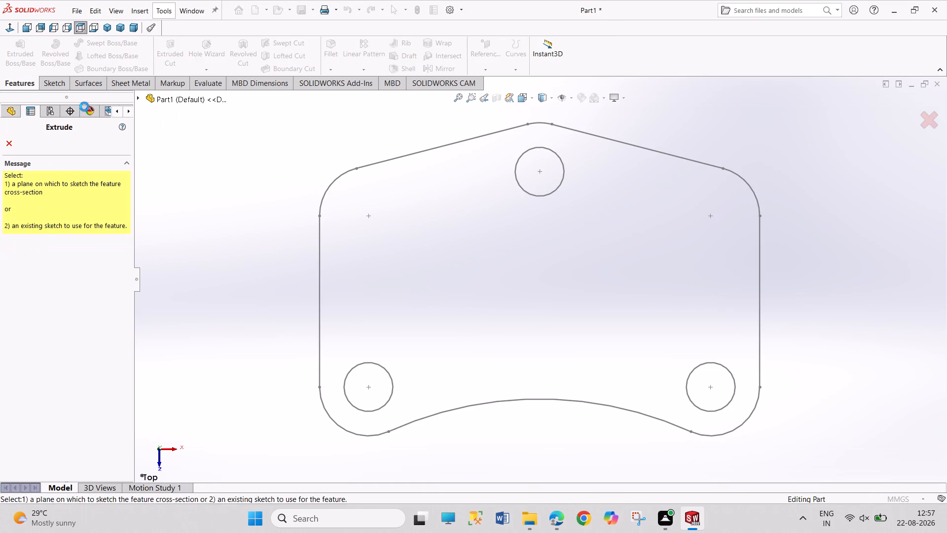
{"action": "left_click", "coordinate": [320, 342]}
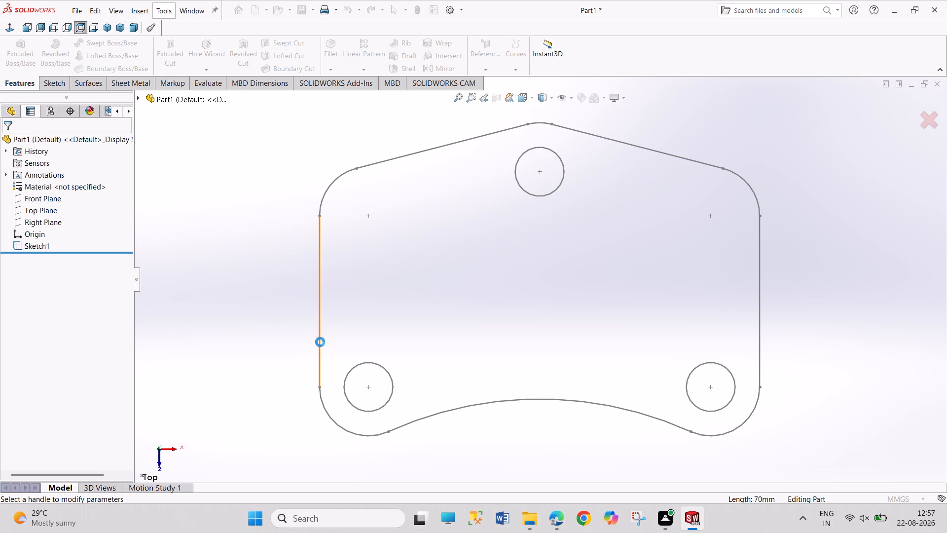
{"action": "right_click", "coordinate": [101, 359]}
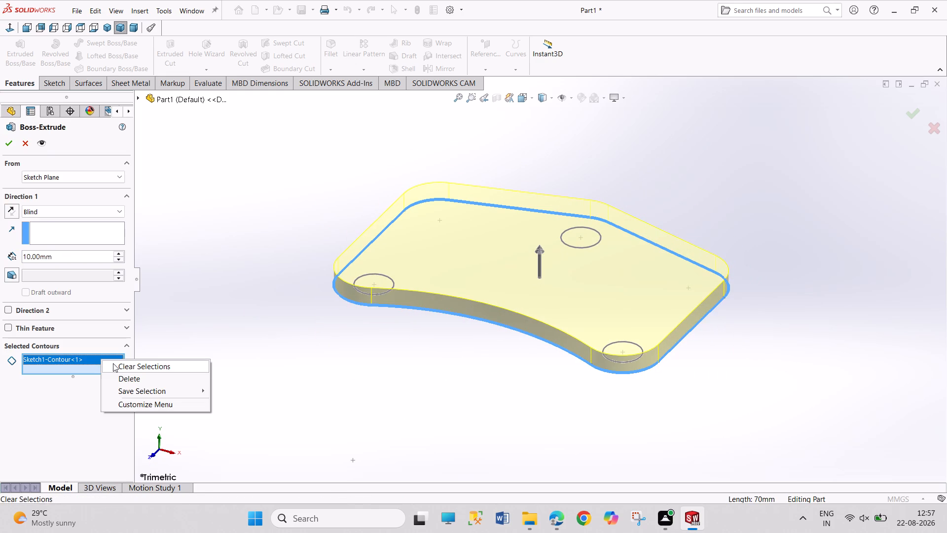
{"action": "left_click", "coordinate": [113, 363]}
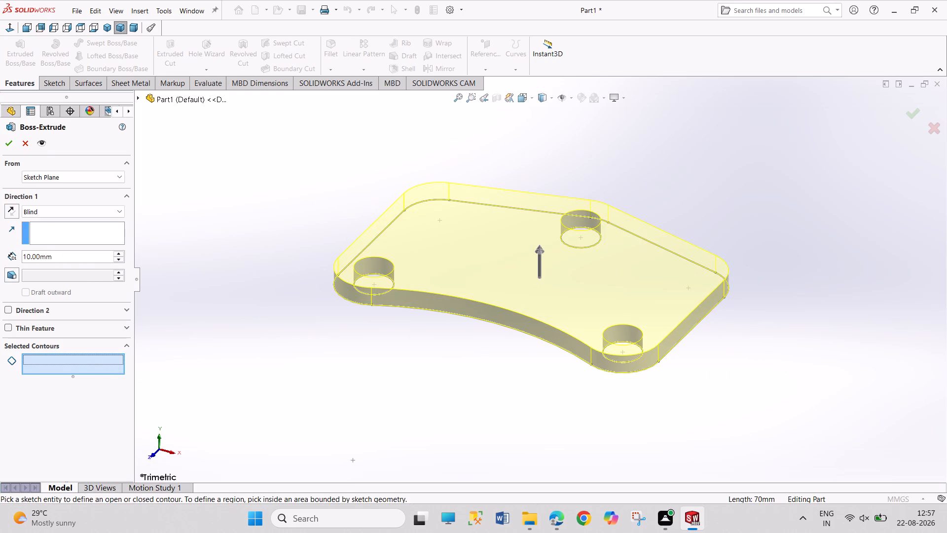
{"action": "double_click", "coordinate": [117, 255]}
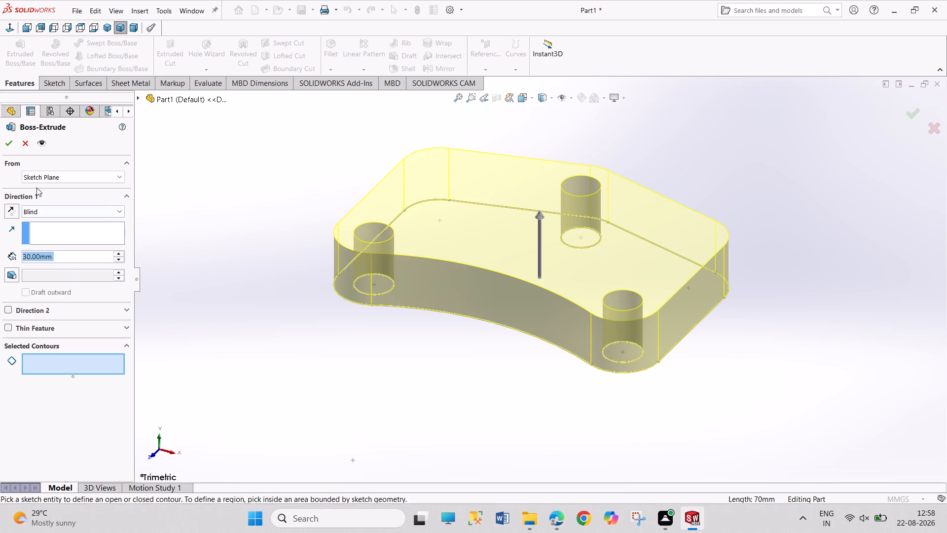
{"action": "left_click", "coordinate": [12, 144]}
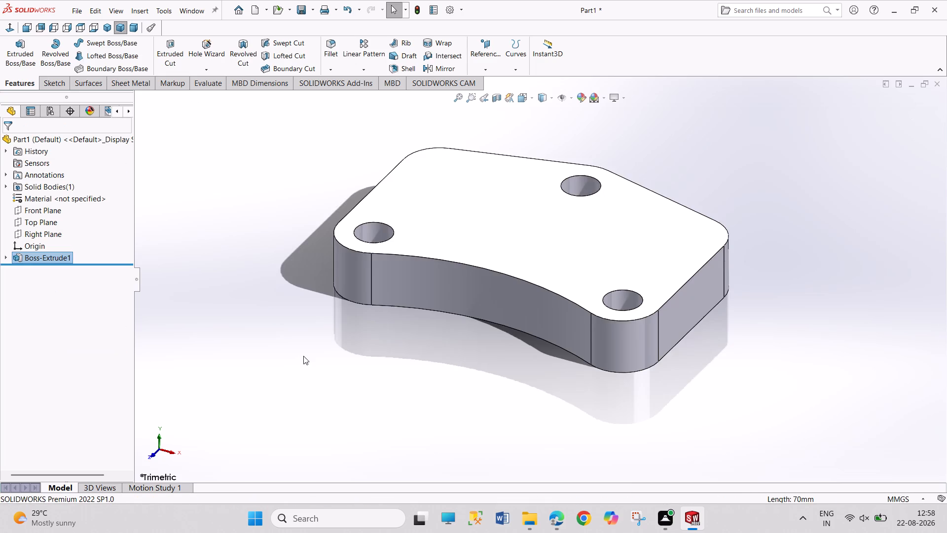
Start a sketch on the plate's top face and draw a 30 mm diameter circle concentric with the top-centre hole.
{"action": "middle_click_drag", "start_coordinate": [303, 356], "coordinate": [298, 409]}
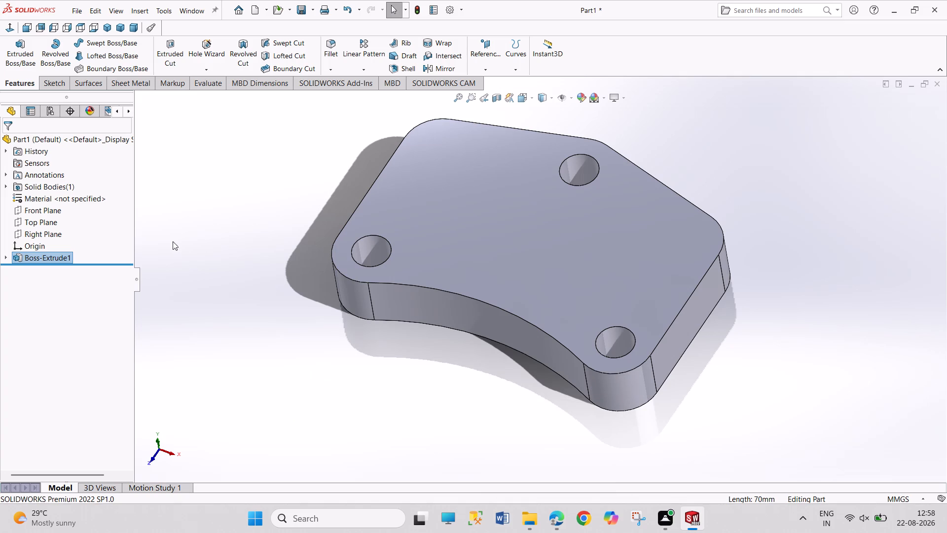
{"action": "left_click", "coordinate": [457, 237]}
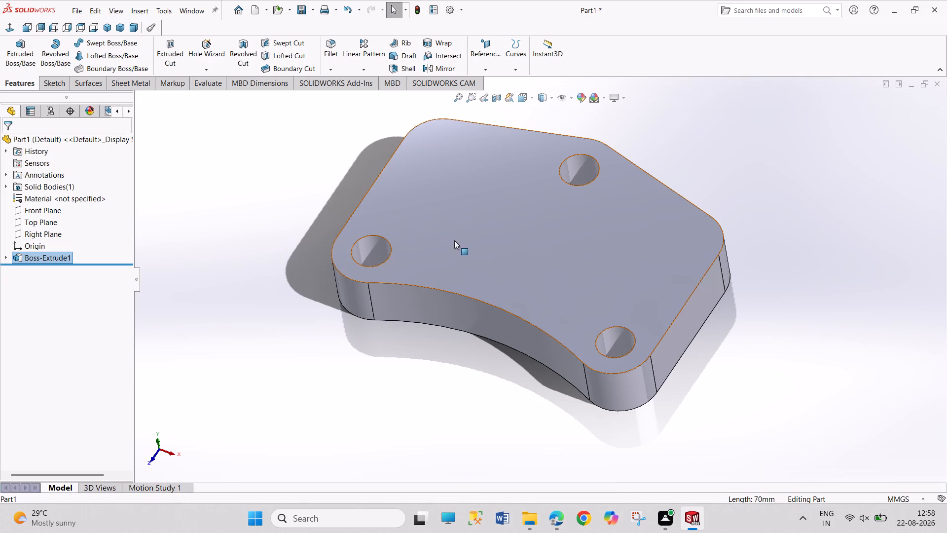
{"action": "left_click", "coordinate": [496, 214]}
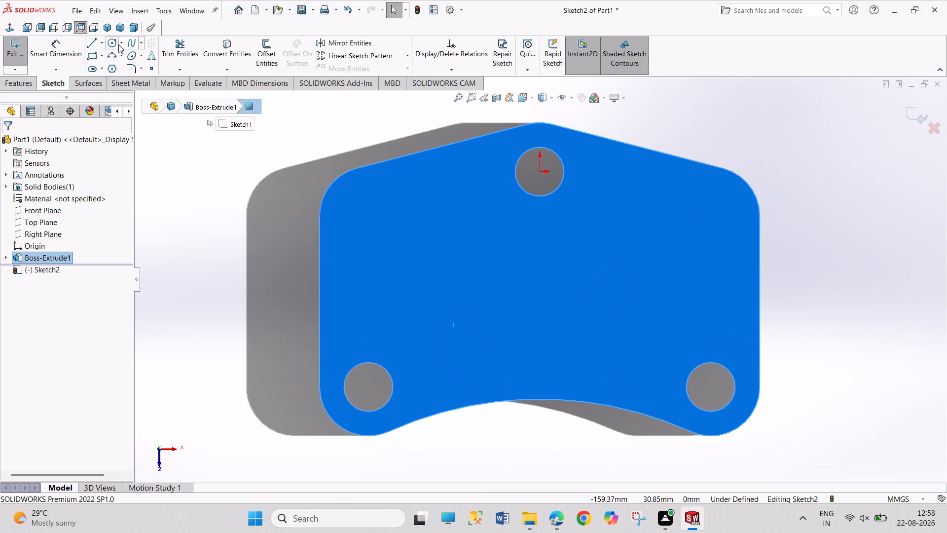
{"action": "left_click", "coordinate": [109, 43]}
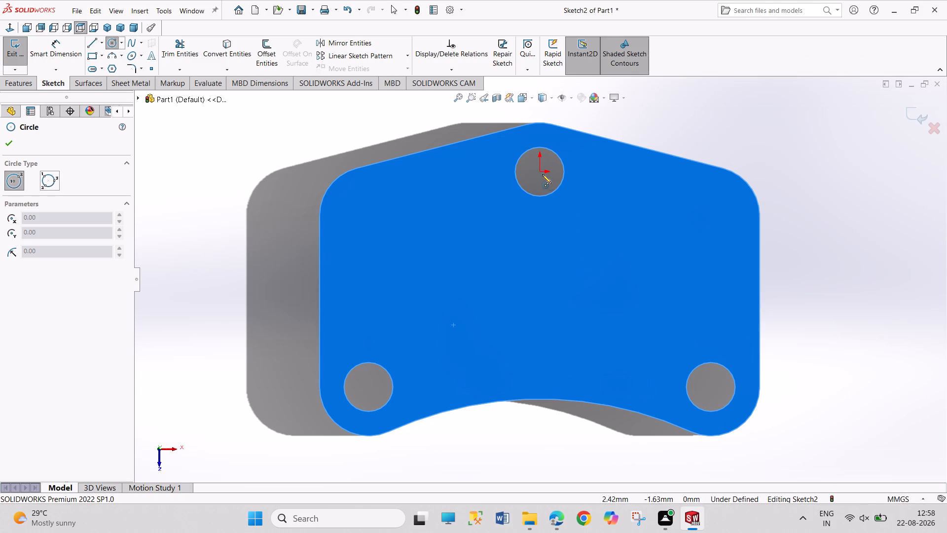
{"action": "left_click", "coordinate": [541, 172]}
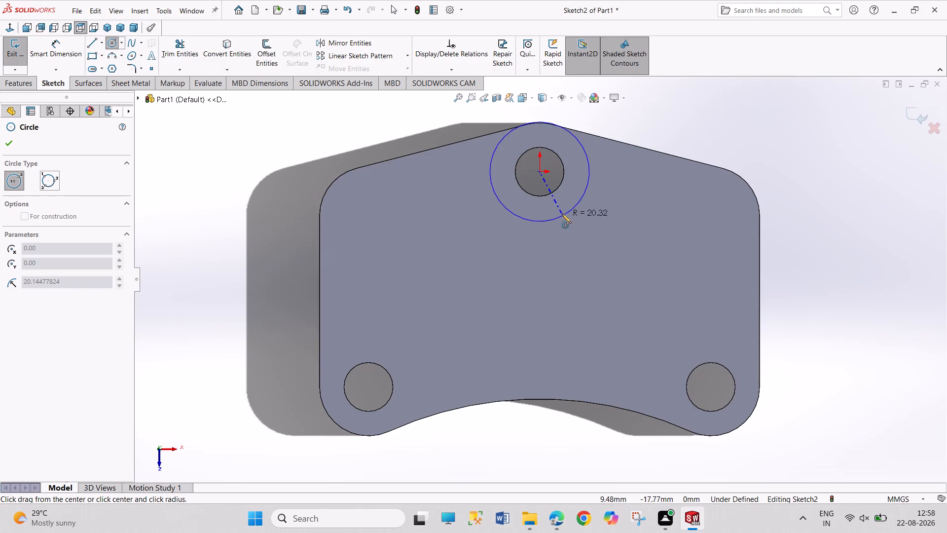
{"action": "left_click", "coordinate": [559, 210]}
{"action": "right_click_drag", "start_coordinate": [768, 276], "coordinate": [770, 184]}
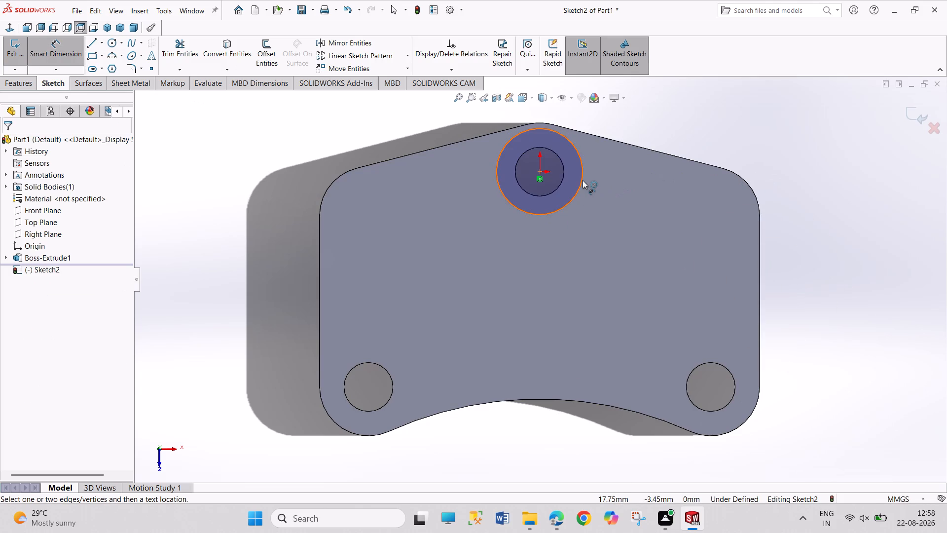
{"action": "left_click", "coordinate": [583, 180]}
{"action": "left_click", "coordinate": [637, 123]}
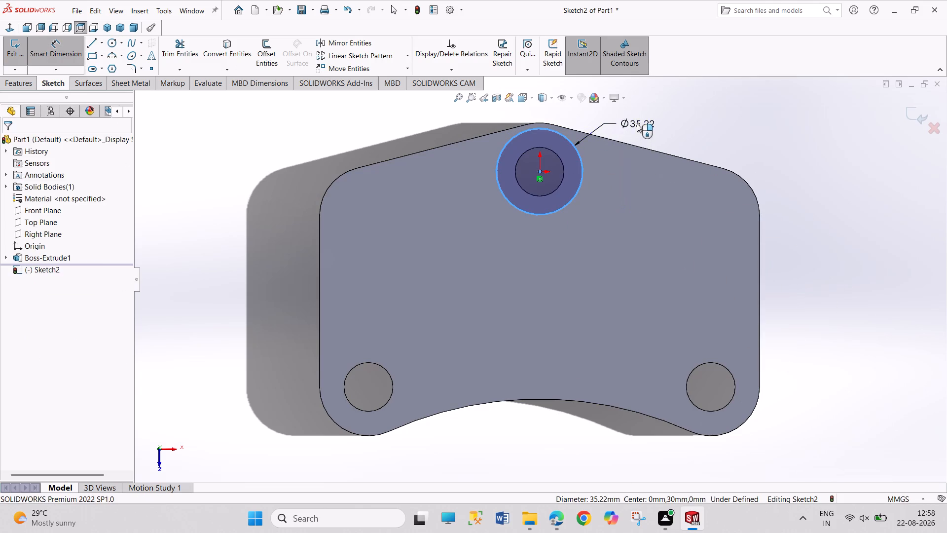
{"action": "type", "text": "30"}
{"action": "key", "text": "Return"}
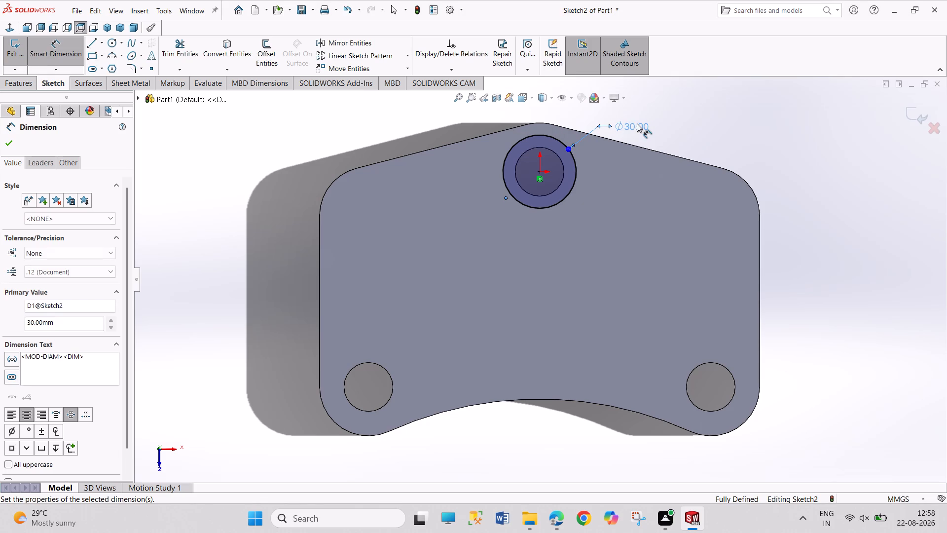
{"action": "right_click", "coordinate": [687, 128]}
{"action": "left_click", "coordinate": [695, 157]}
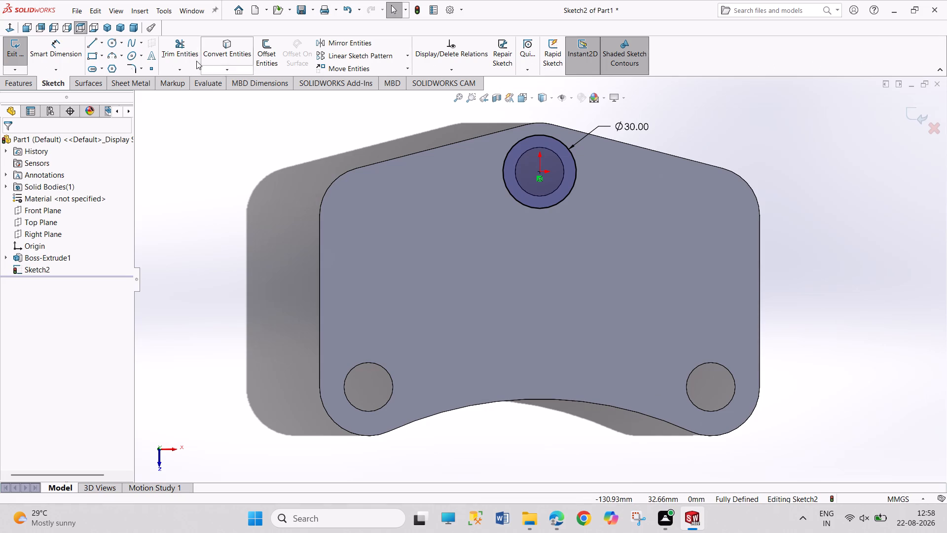
Sketch a circle concentric with the lower-left hole and dimension its diameter to 30 mm.
{"action": "left_click", "coordinate": [114, 46]}
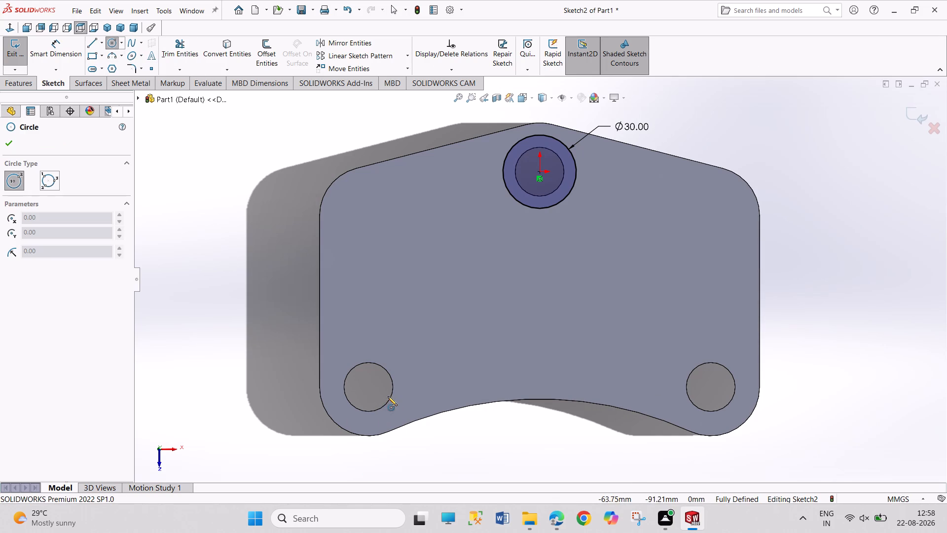
{"action": "left_click", "coordinate": [369, 387]}
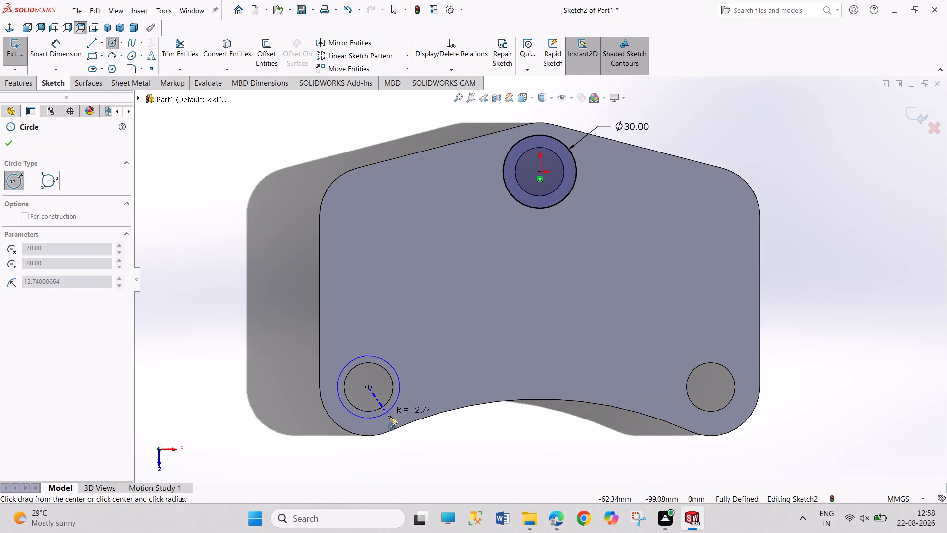
{"action": "left_click", "coordinate": [389, 416]}
{"action": "right_click_drag", "start_coordinate": [436, 477], "coordinate": [428, 406]}
{"action": "left_click", "coordinate": [402, 384]}
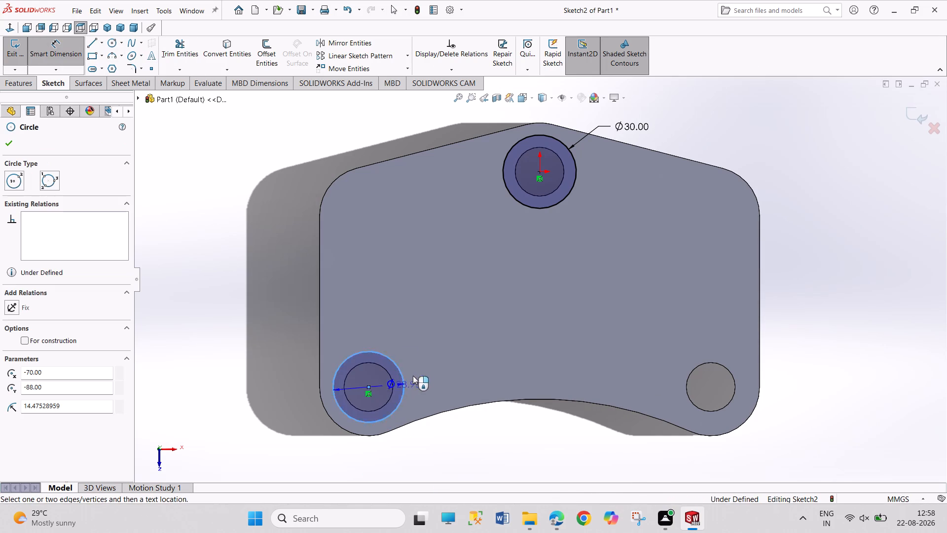
{"action": "left_click", "coordinate": [429, 341]}
{"action": "type", "text": "30"}
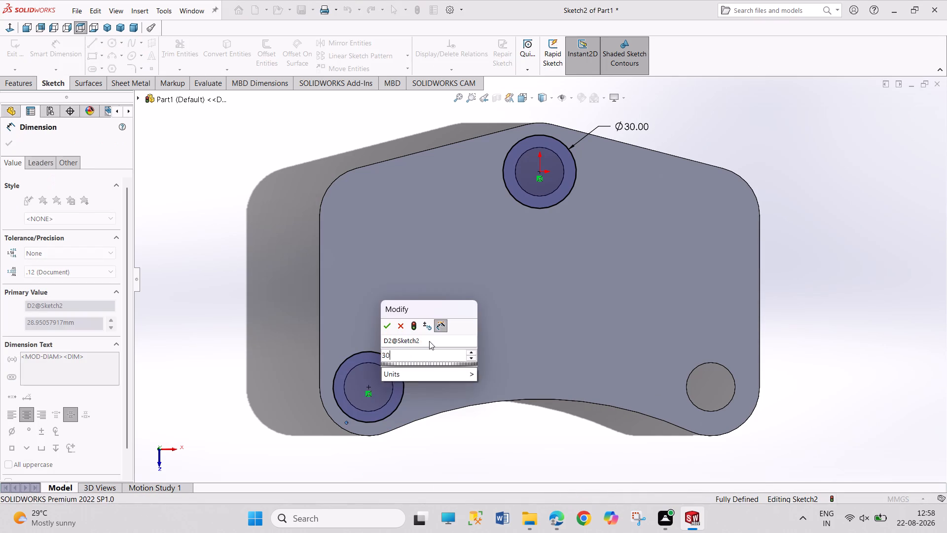
{"action": "key", "text": "Return"}
Sketch a circle concentric with the lower-right hole and dimension its diameter to 30 mm.
{"action": "left_click", "coordinate": [111, 41]}
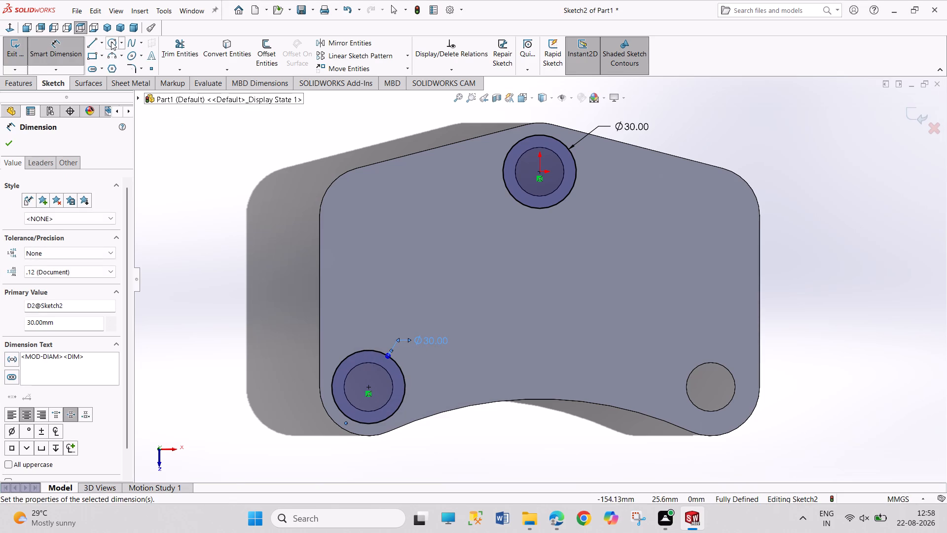
{"action": "left_click", "coordinate": [710, 388]}
{"action": "left_click_drag", "start_coordinate": [727, 418], "coordinate": [737, 419]}
{"action": "right_click_drag", "start_coordinate": [821, 419], "coordinate": [811, 328]}
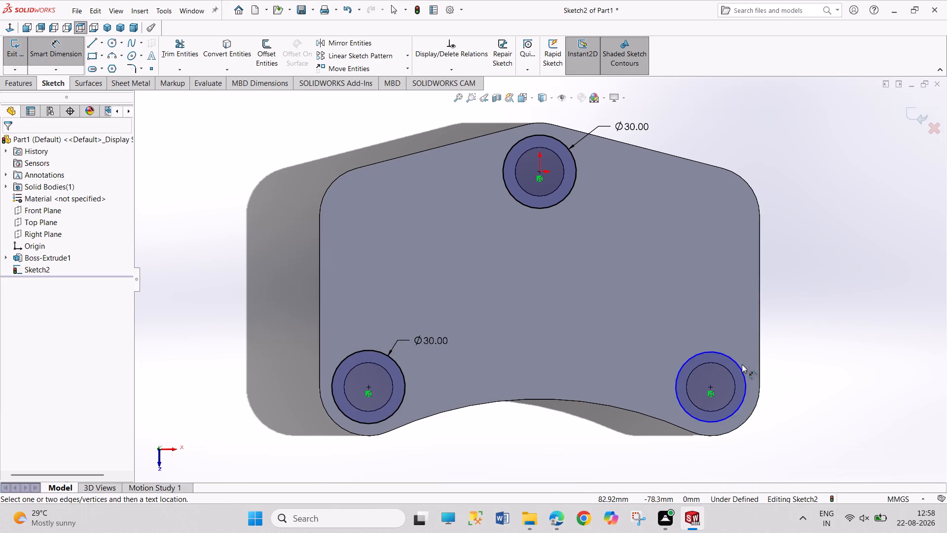
{"action": "left_click", "coordinate": [741, 365]}
{"action": "left_click", "coordinate": [790, 336]}
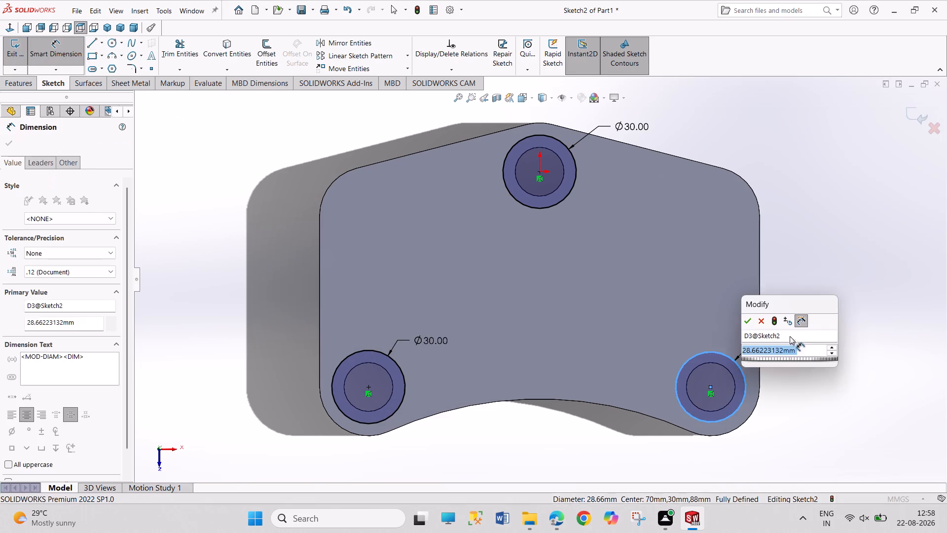
{"action": "type", "text": "30"}
{"action": "key", "text": "Return"}
{"action": "right_click", "coordinate": [811, 261]}
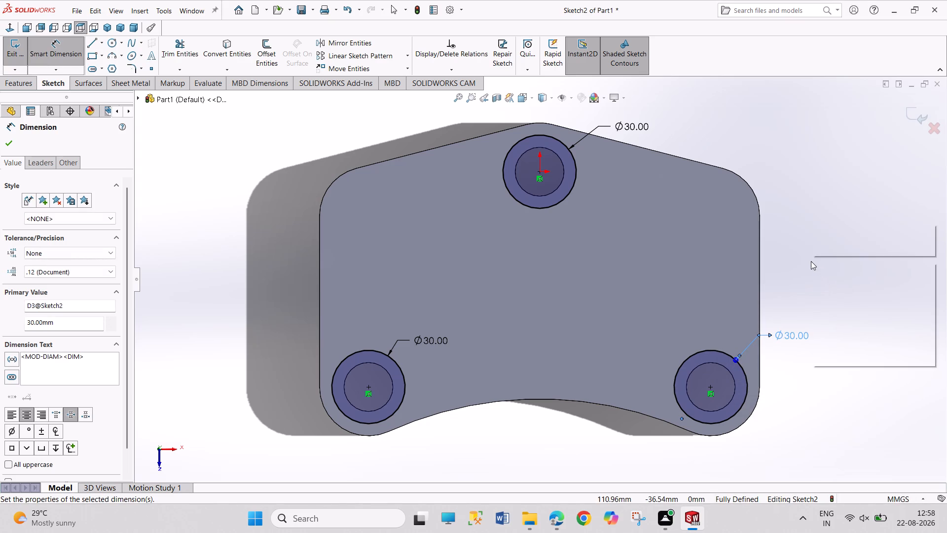
{"action": "left_click", "coordinate": [827, 292]}
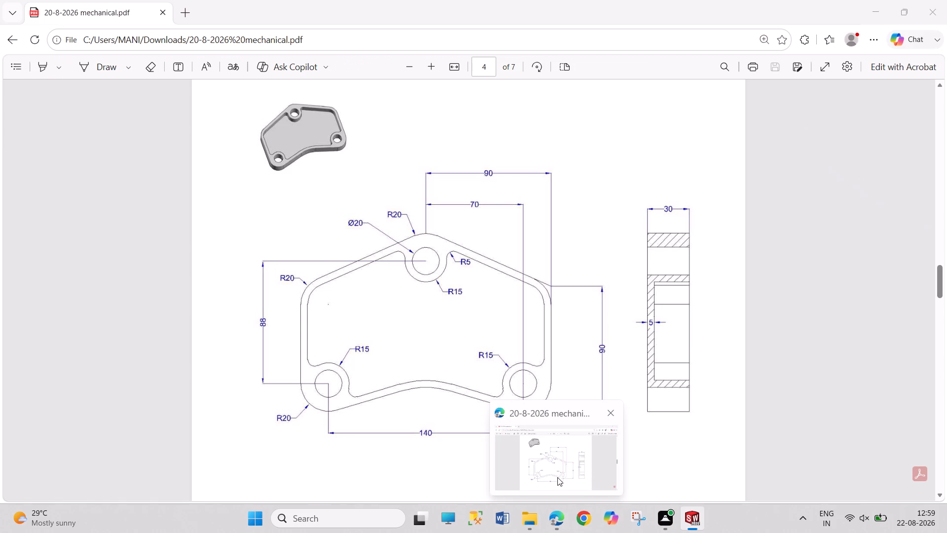
Offset the plate's concave bottom edge and its straight left edge 5 mm inward as separate sketch entities.
{"action": "left_click", "coordinate": [838, 251]}
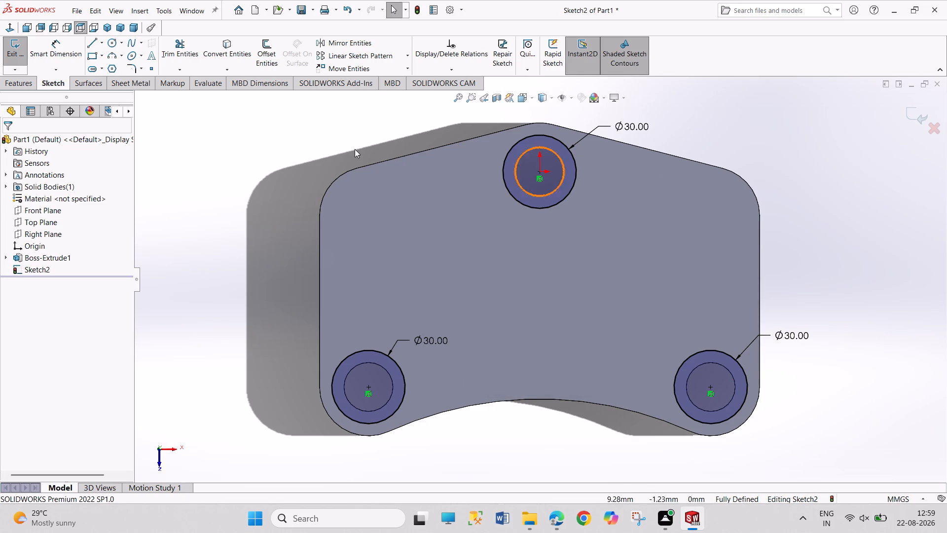
{"action": "left_click", "coordinate": [267, 56]}
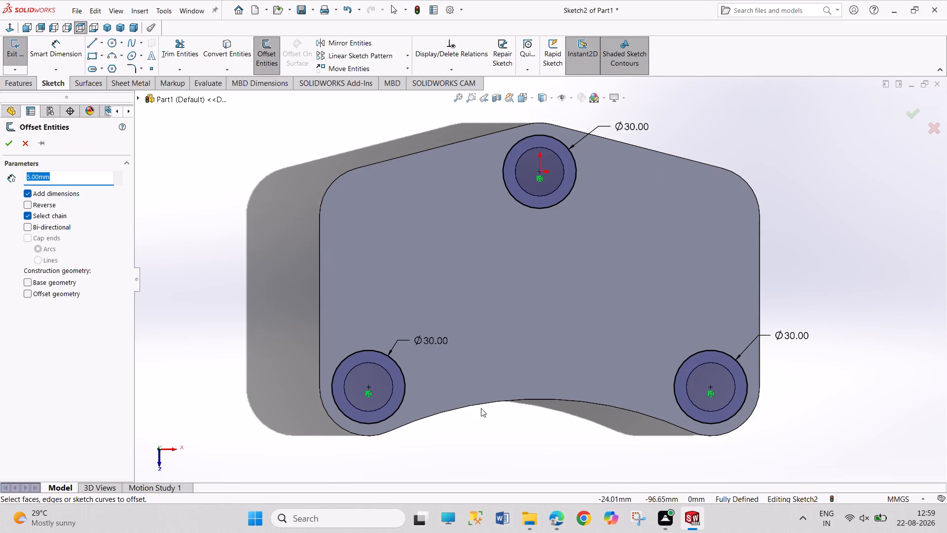
{"action": "left_click", "coordinate": [485, 403]}
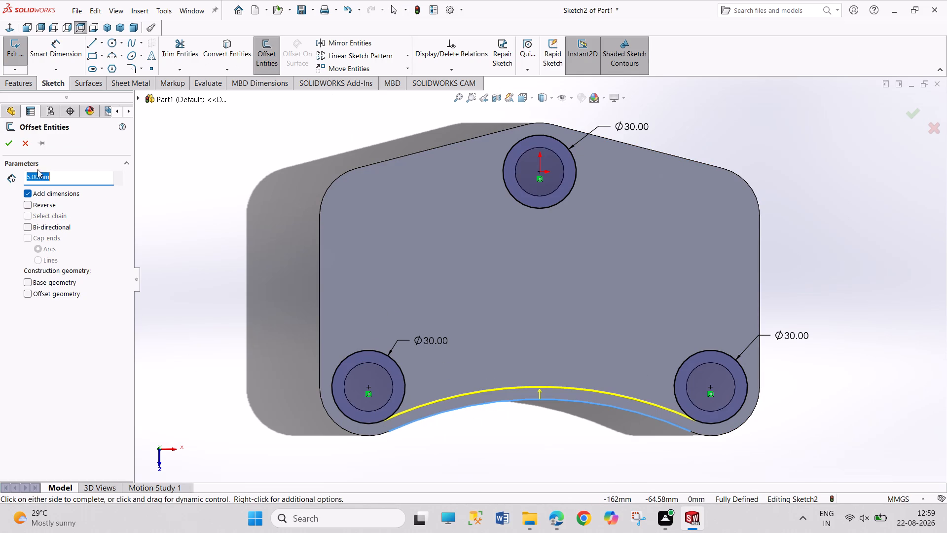
{"action": "left_click", "coordinate": [13, 144]}
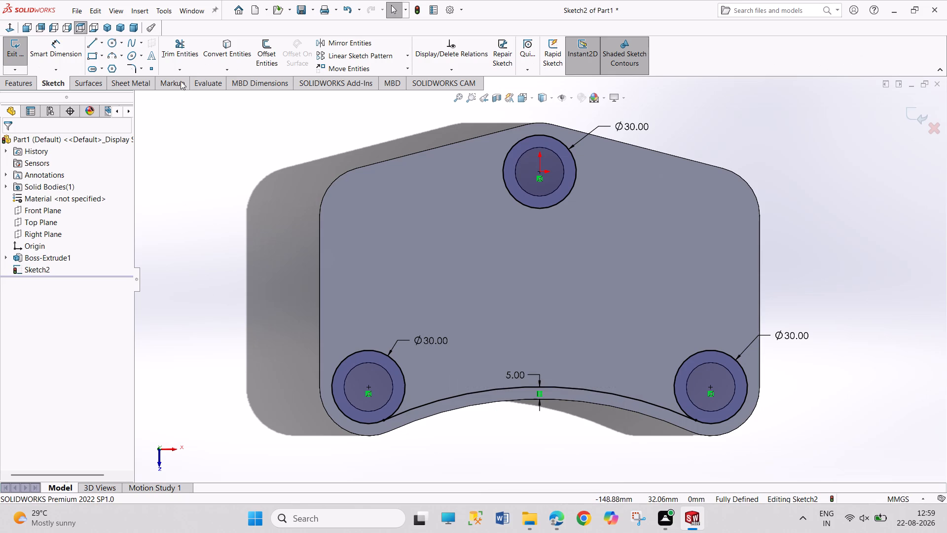
{"action": "left_click", "coordinate": [257, 48]}
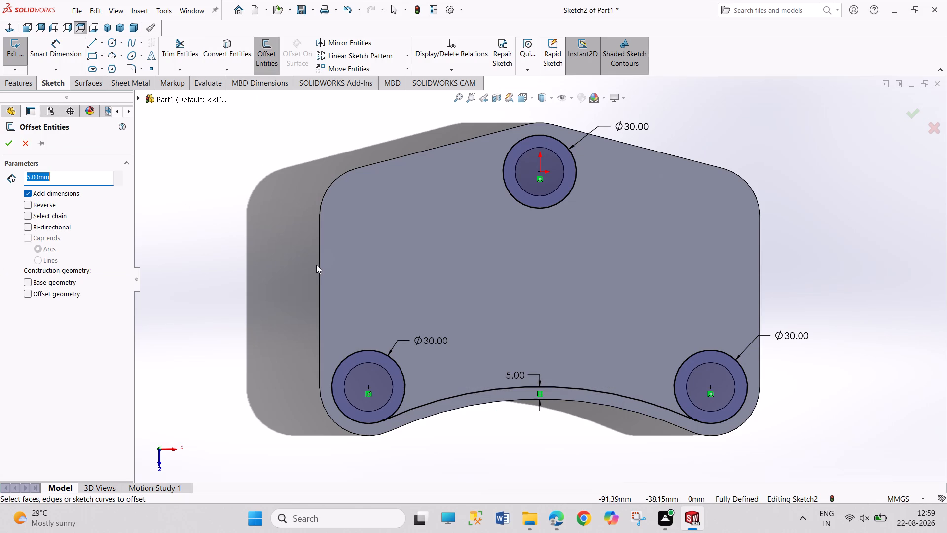
{"action": "left_click", "coordinate": [320, 267]}
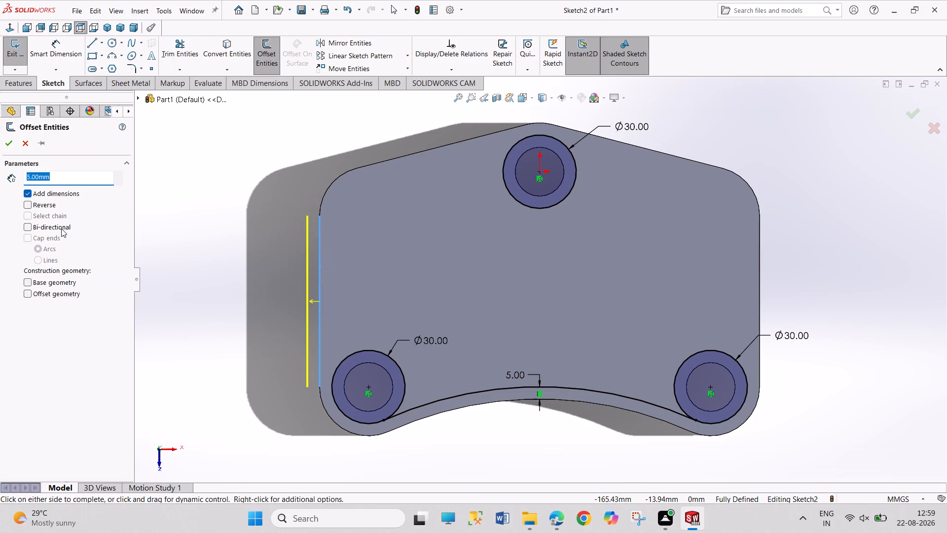
{"action": "left_click", "coordinate": [43, 205]}
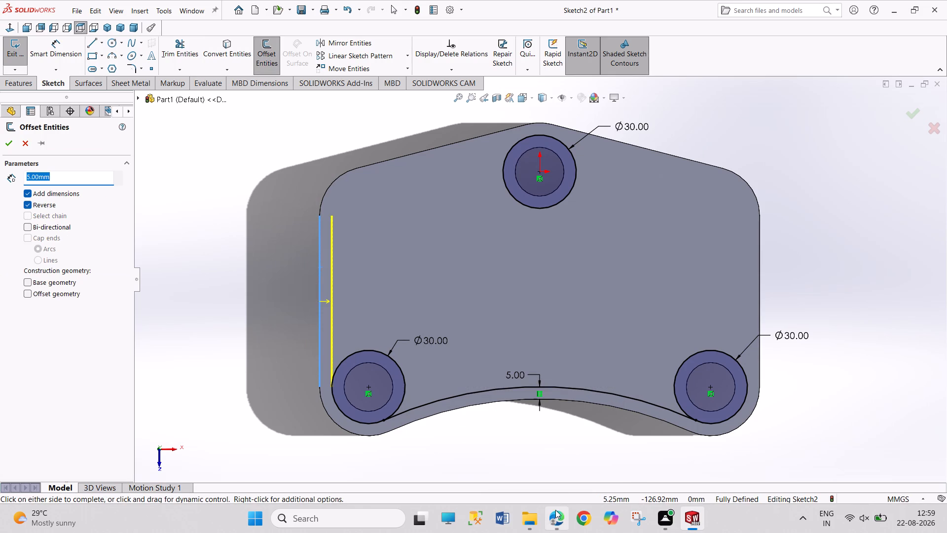
{"action": "left_click", "coordinate": [9, 145]}
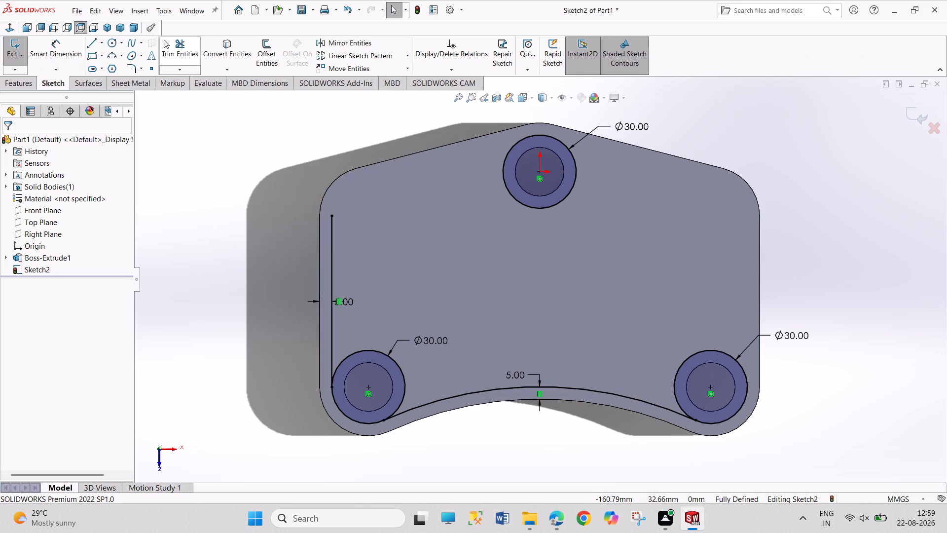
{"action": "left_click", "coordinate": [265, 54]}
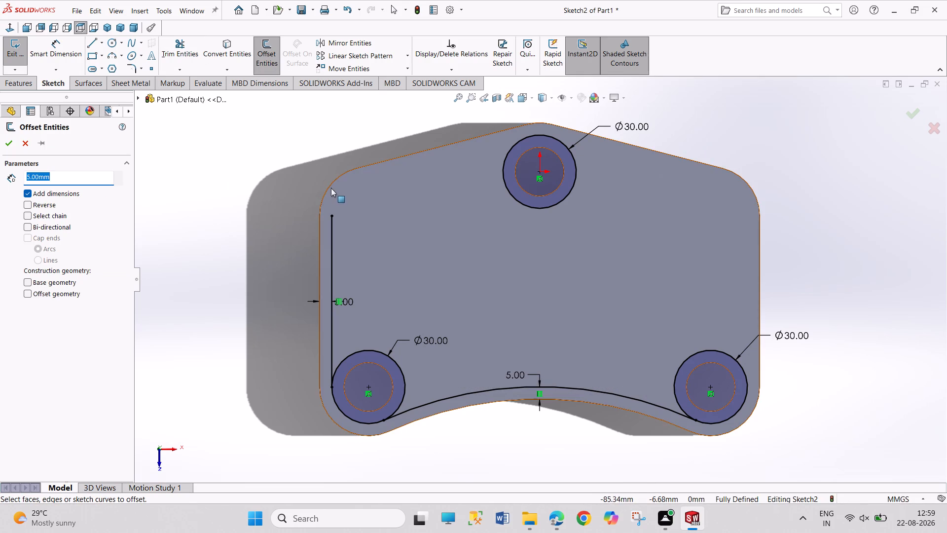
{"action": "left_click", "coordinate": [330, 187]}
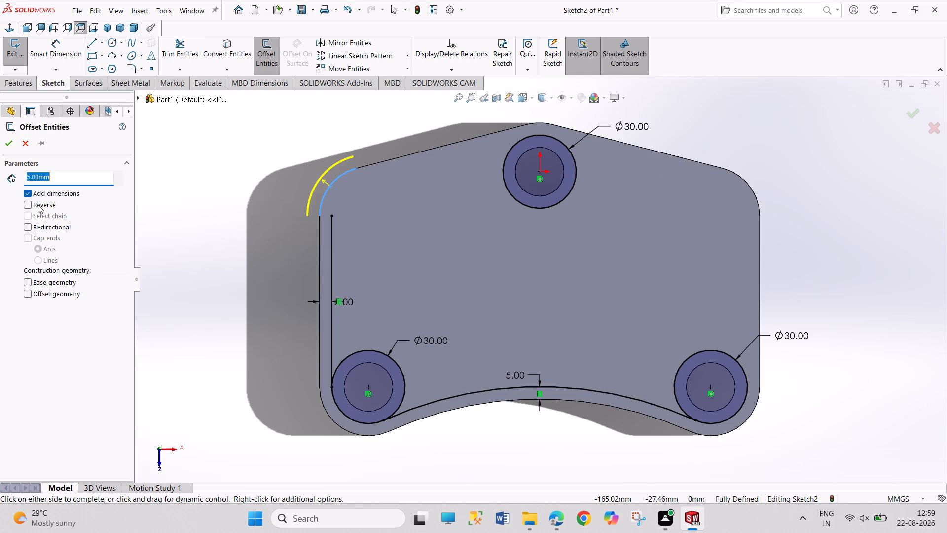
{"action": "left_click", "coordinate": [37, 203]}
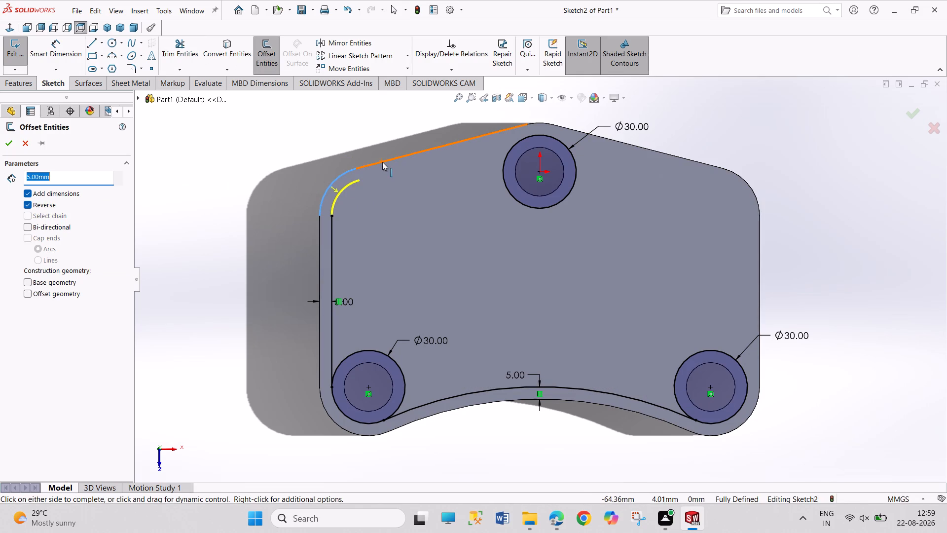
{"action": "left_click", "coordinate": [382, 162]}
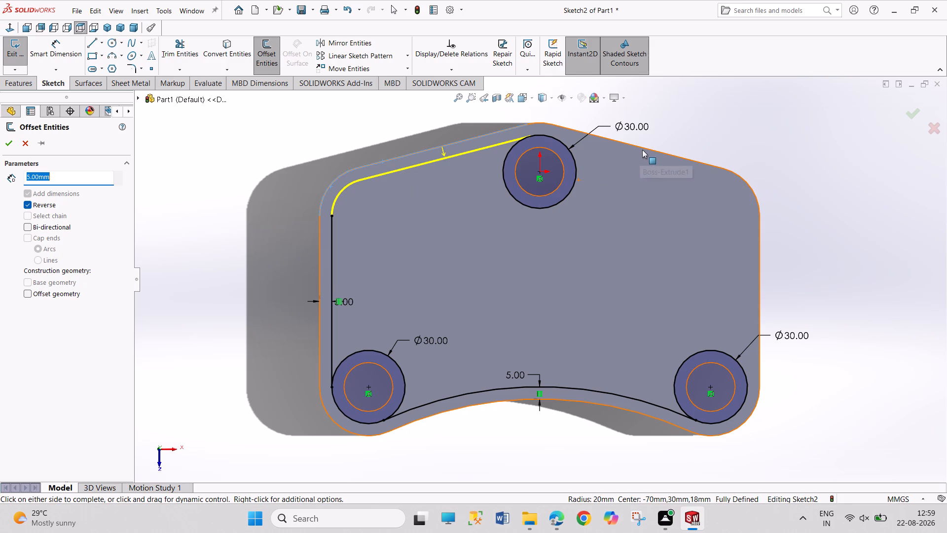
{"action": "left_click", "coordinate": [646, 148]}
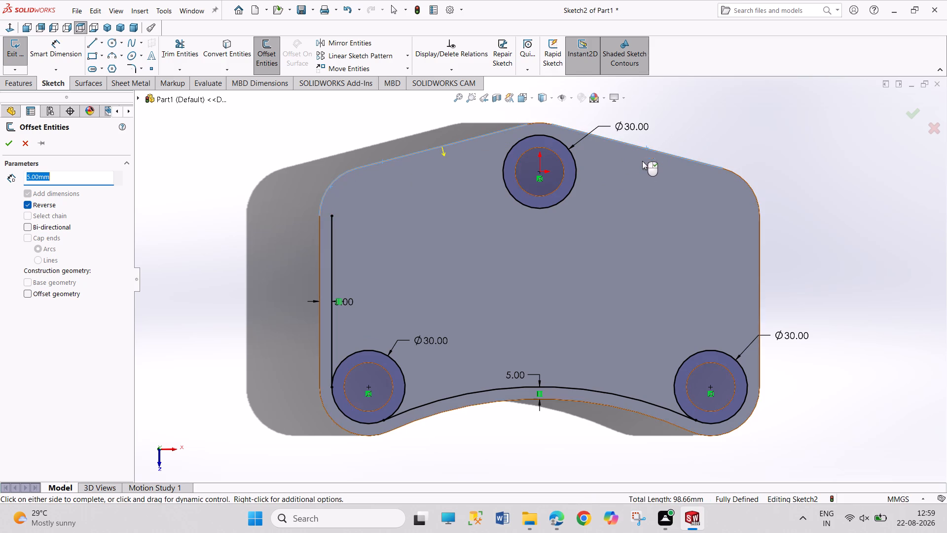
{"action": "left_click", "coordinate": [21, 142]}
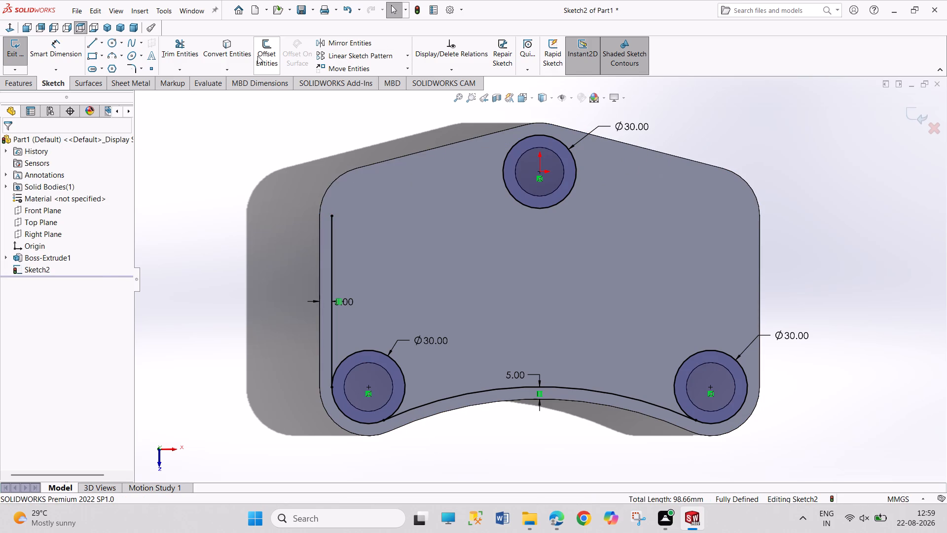
Offset the plate's upper-left corner arc and upper-left sloped edge 5 mm inward together.
{"action": "left_click", "coordinate": [257, 56]}
{"action": "left_click", "coordinate": [325, 190]}
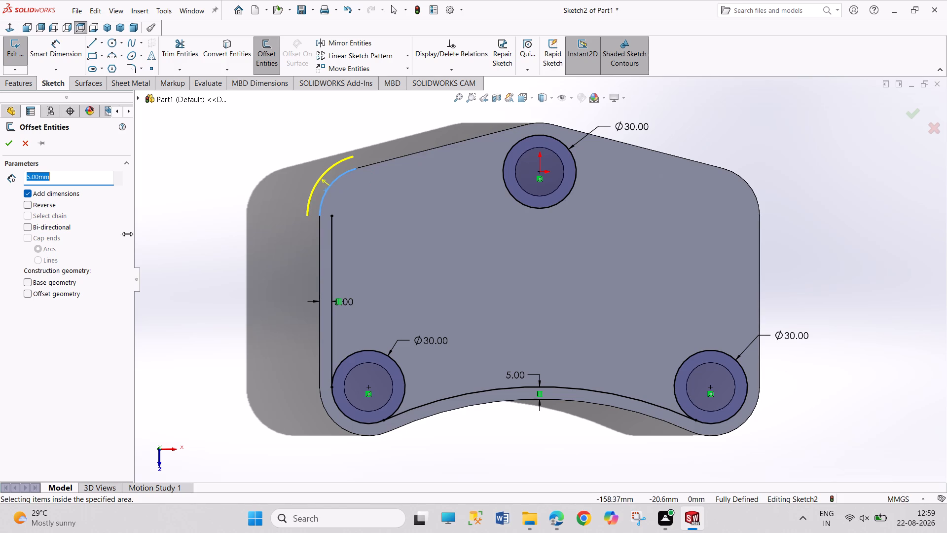
{"action": "left_click", "coordinate": [47, 207]}
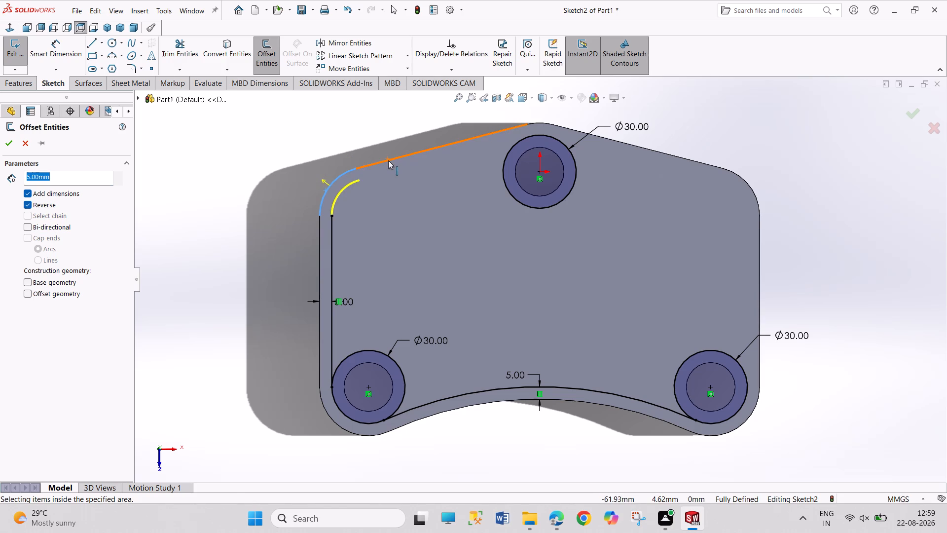
{"action": "left_click", "coordinate": [388, 160]}
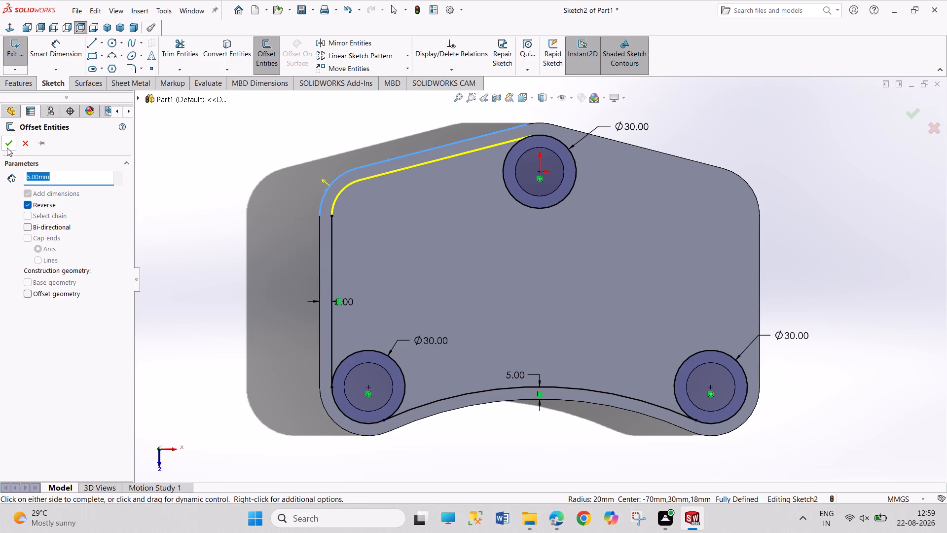
{"action": "left_click", "coordinate": [6, 145]}
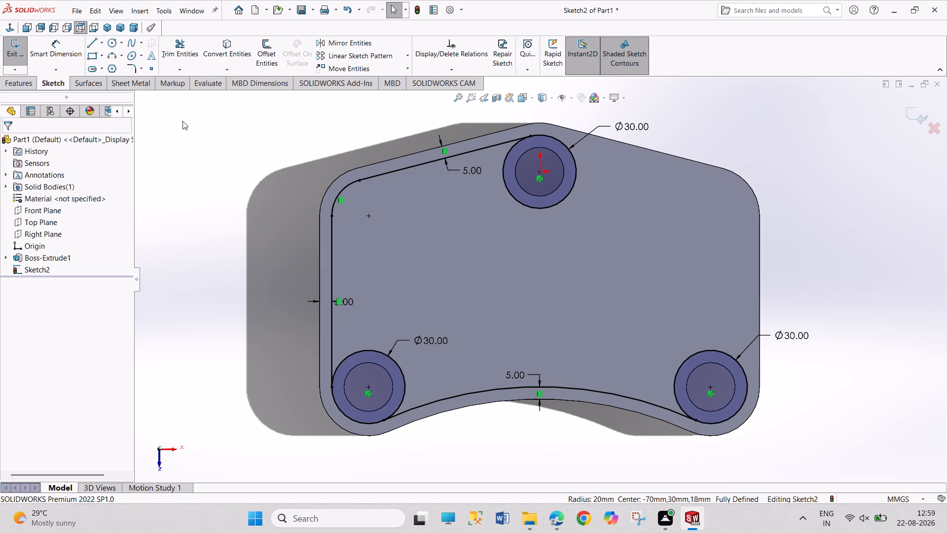
Offset the plate's upper-right sloped edge and its upper-right corner arc 5 mm inward as two separate offsets.
{"action": "left_click_drag", "start_coordinate": [265, 44], "coordinate": [267, 49]}
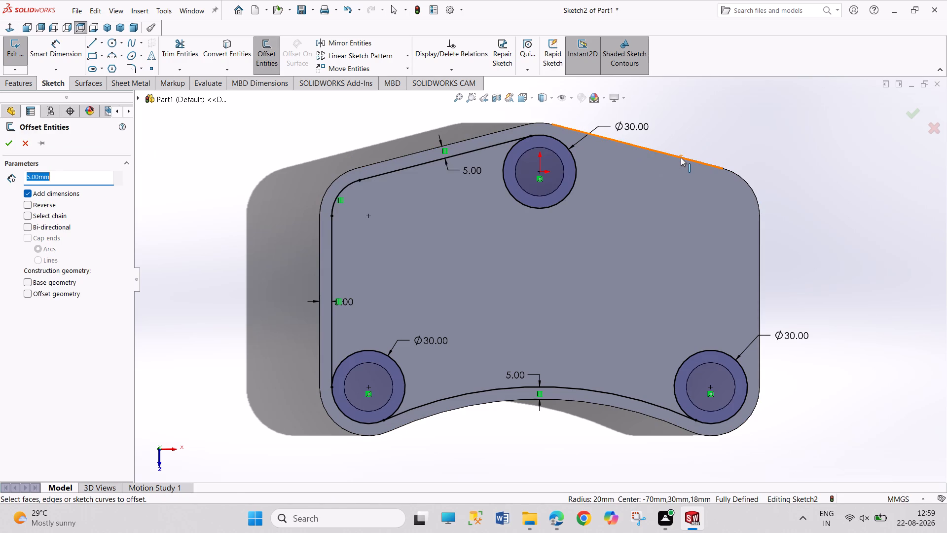
{"action": "left_click", "coordinate": [681, 157]}
{"action": "left_click", "coordinate": [41, 204]}
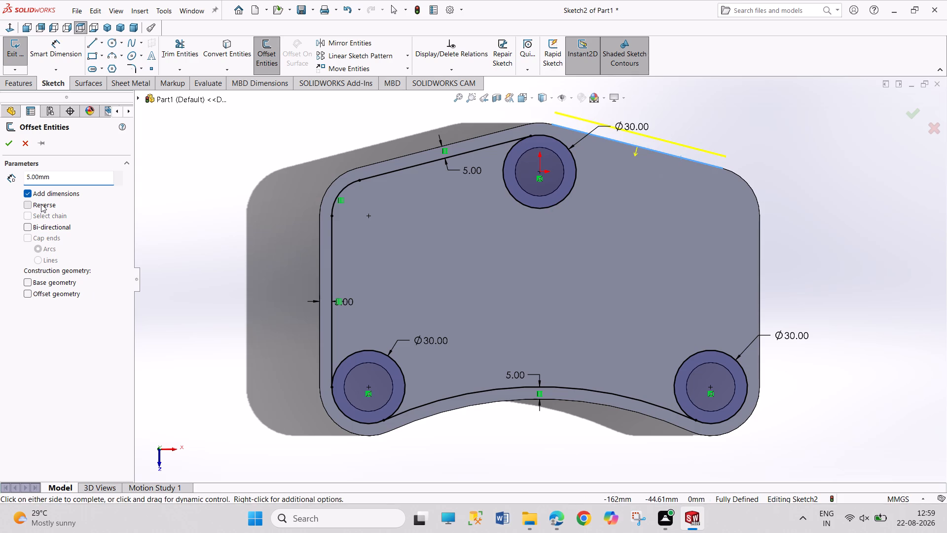
{"action": "left_click", "coordinate": [753, 188]}
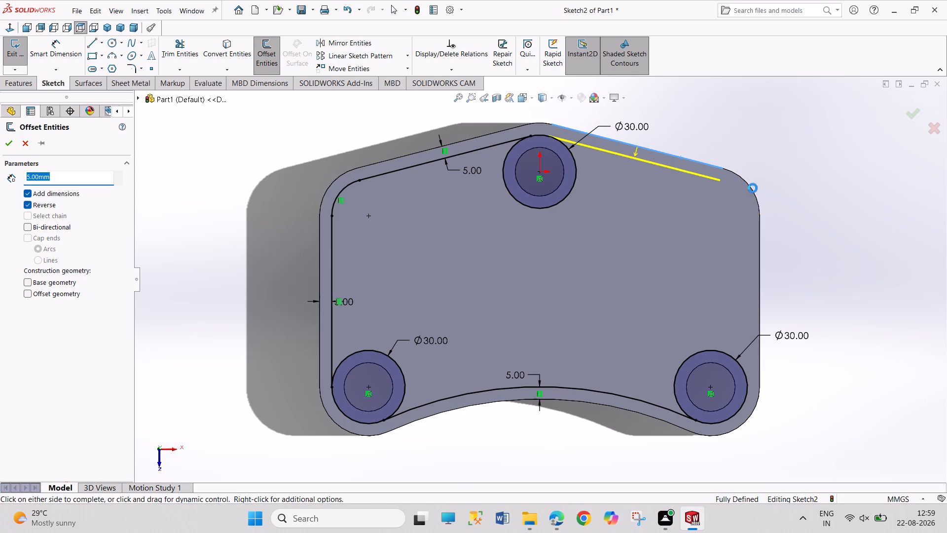
{"action": "left_click", "coordinate": [753, 189]}
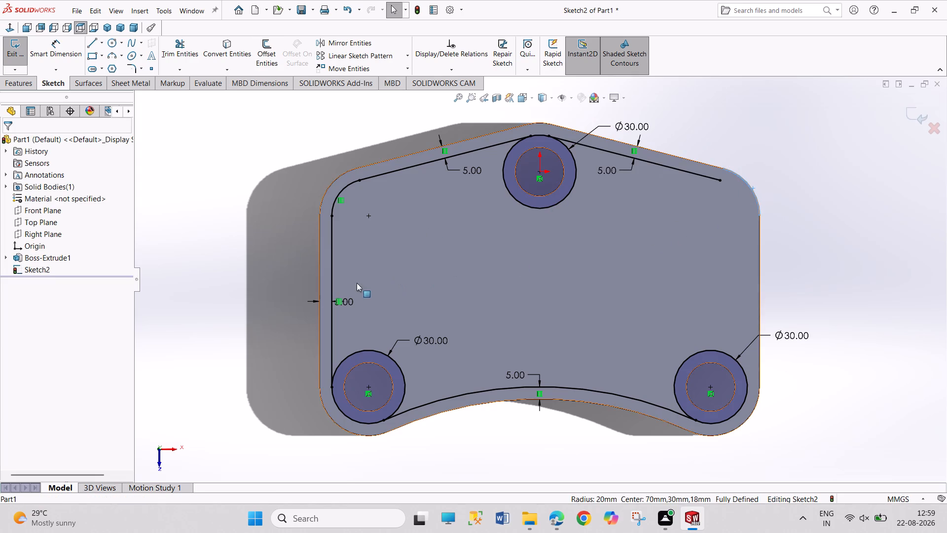
{"action": "left_click", "coordinate": [266, 61]}
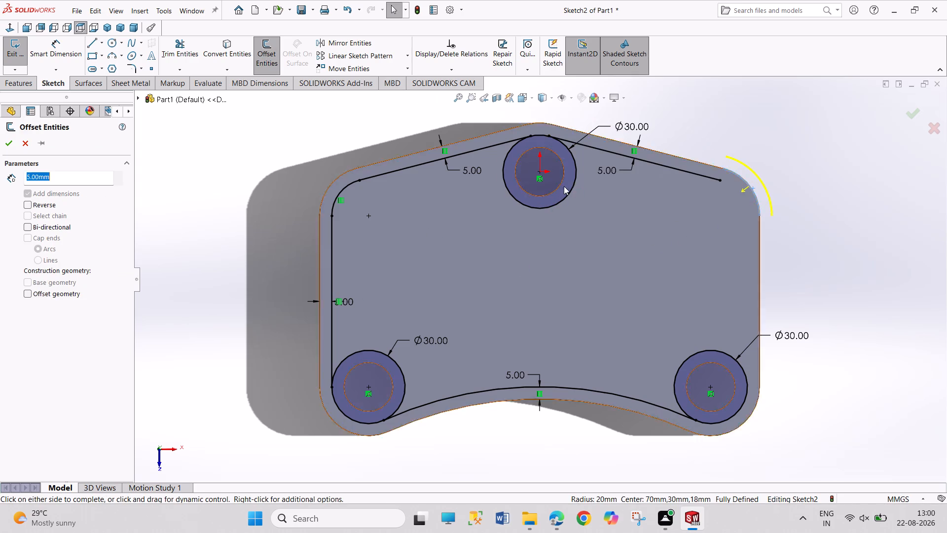
{"action": "left_click", "coordinate": [35, 208]}
{"action": "left_click", "coordinate": [8, 139]}
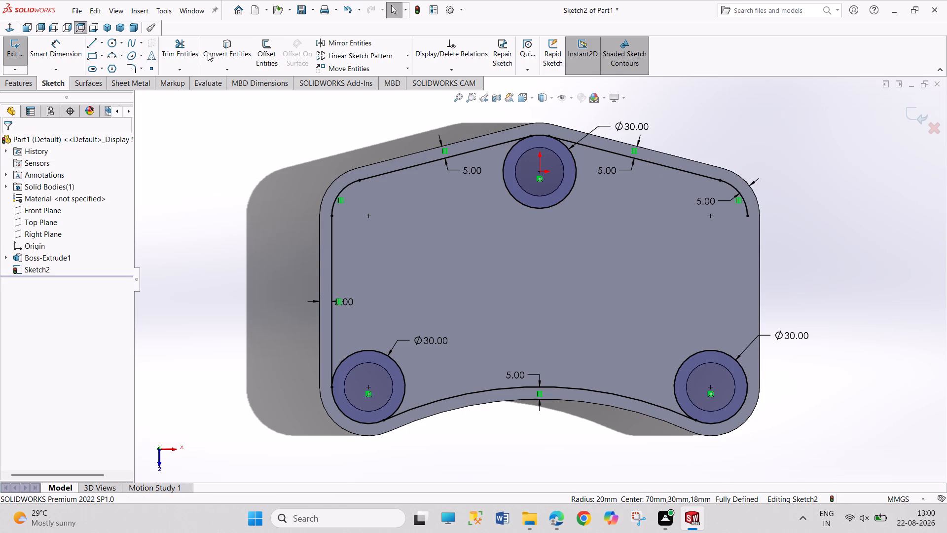
Offset the plate's straight right edge 5 mm inward.
{"action": "left_click", "coordinate": [255, 59]}
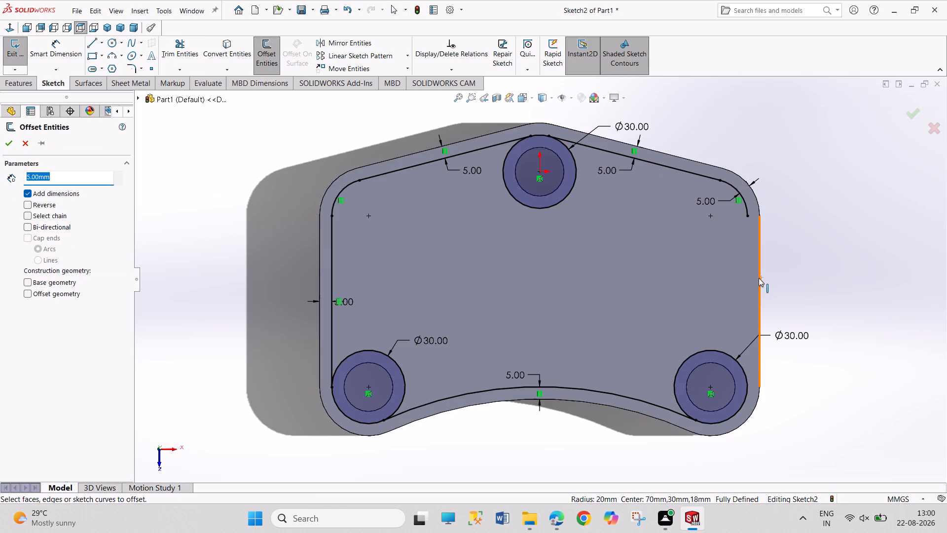
{"action": "left_click", "coordinate": [759, 282]}
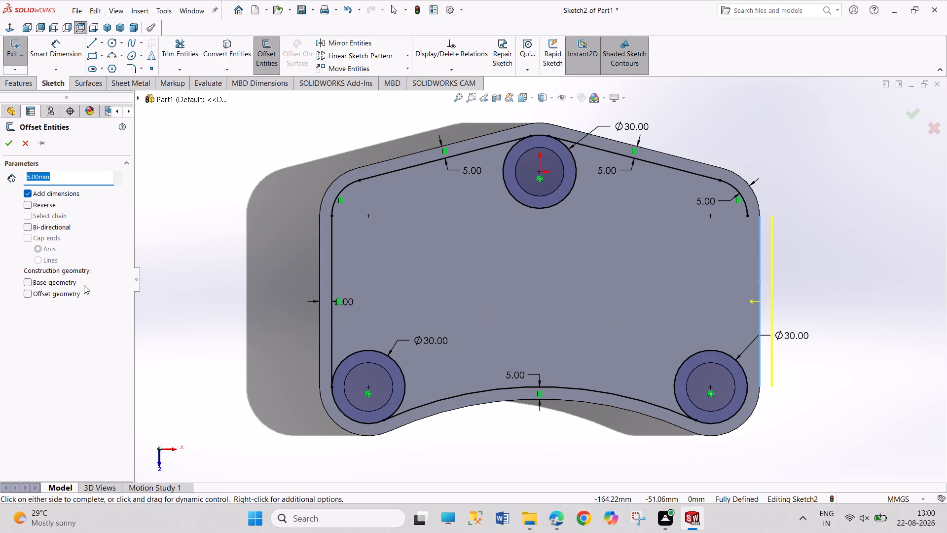
{"action": "left_click", "coordinate": [26, 206]}
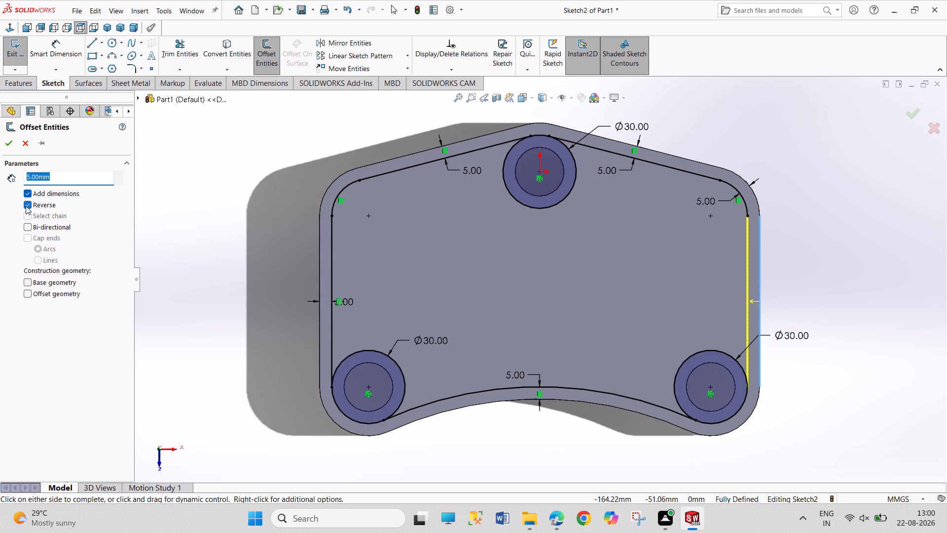
{"action": "left_click", "coordinate": [5, 145]}
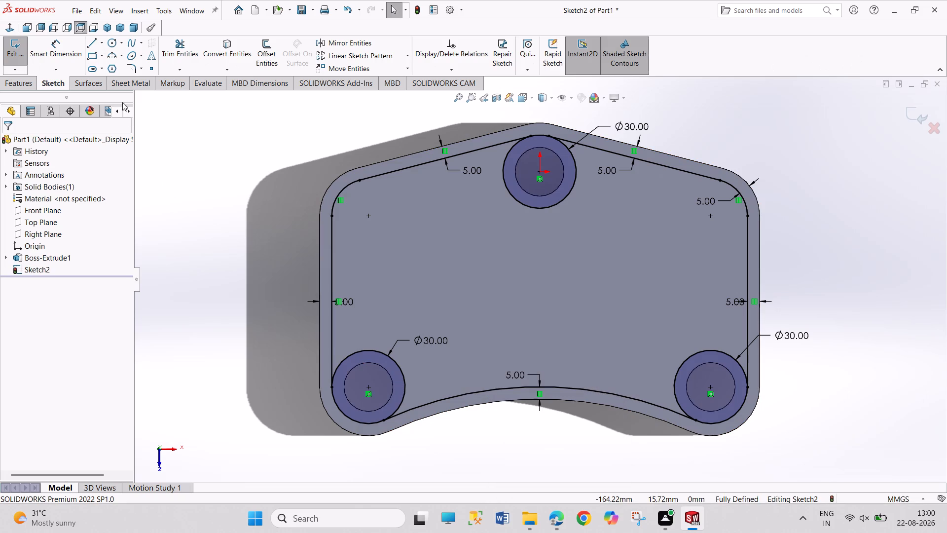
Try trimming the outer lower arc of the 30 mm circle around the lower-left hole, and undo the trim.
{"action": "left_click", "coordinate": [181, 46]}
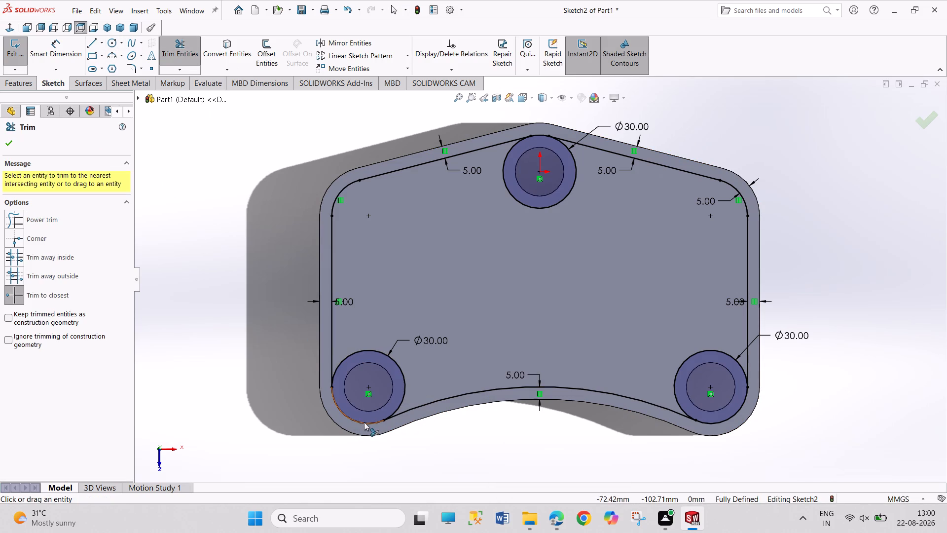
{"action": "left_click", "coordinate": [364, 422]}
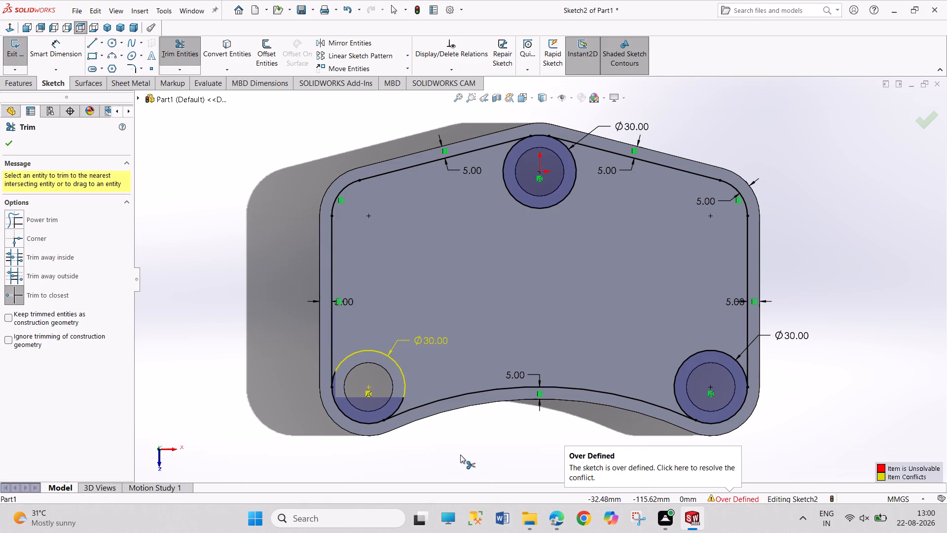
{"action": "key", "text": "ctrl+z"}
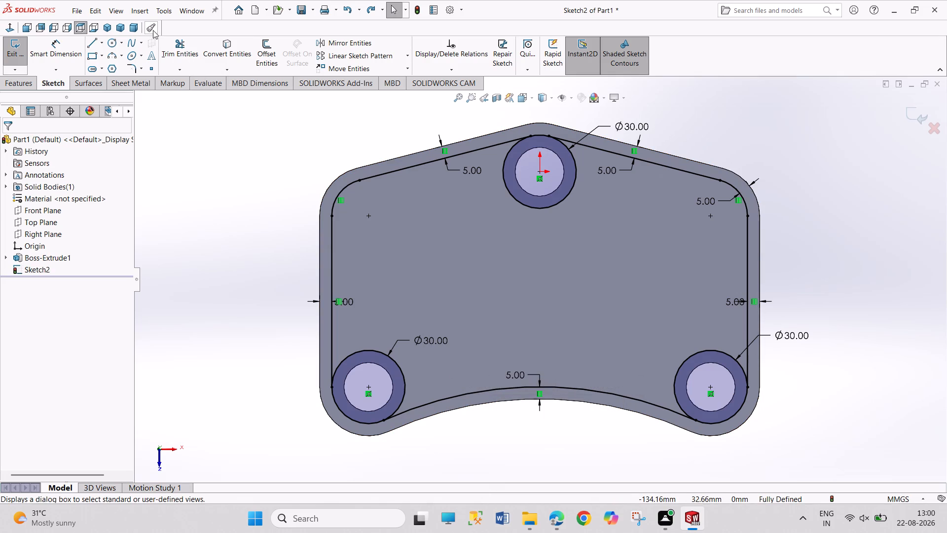
Sketch a small circle just above the lower-left 30 mm circle and dimension its diameter to 10 mm.
{"action": "left_click", "coordinate": [114, 43]}
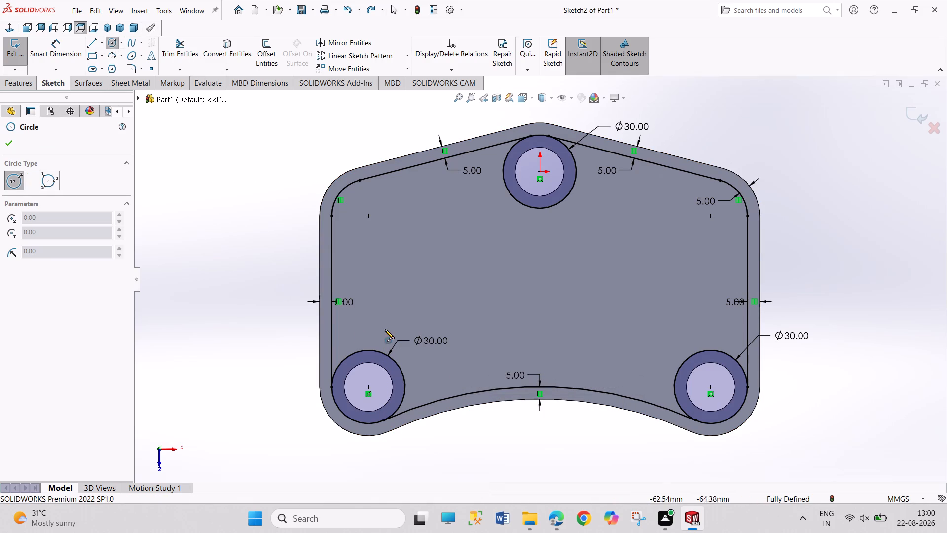
{"action": "left_click", "coordinate": [353, 323]}
{"action": "left_click_drag", "start_coordinate": [363, 333], "coordinate": [367, 333]}
{"action": "right_click_drag", "start_coordinate": [386, 327], "coordinate": [377, 302]}
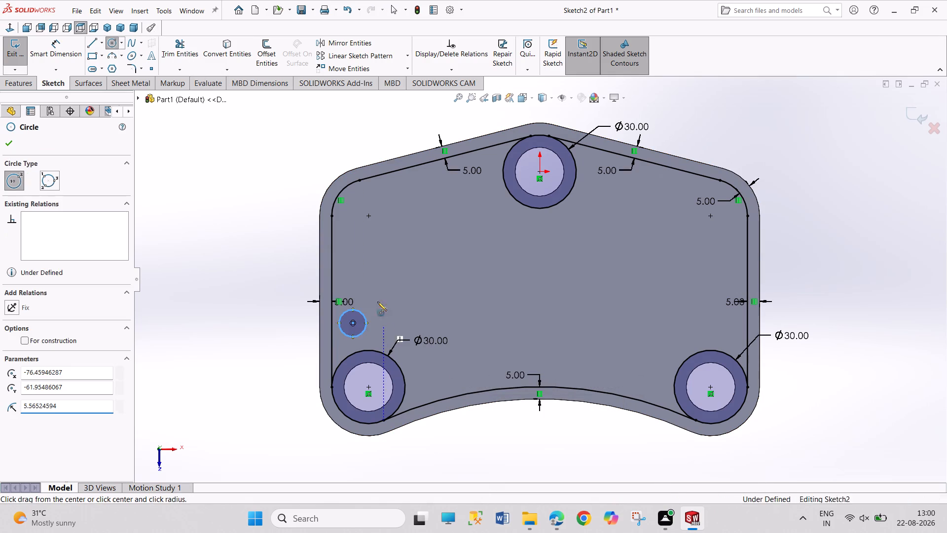
{"action": "right_click_drag", "start_coordinate": [377, 302], "coordinate": [367, 256]}
{"action": "left_click", "coordinate": [362, 312]}
{"action": "left_click", "coordinate": [375, 298]}
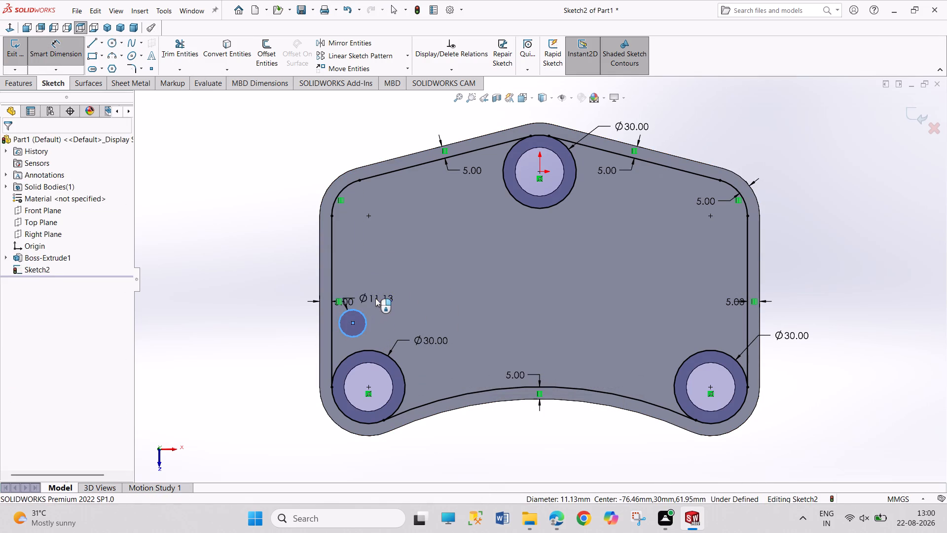
{"action": "type", "text": "10"}
{"action": "key", "text": "Return"}
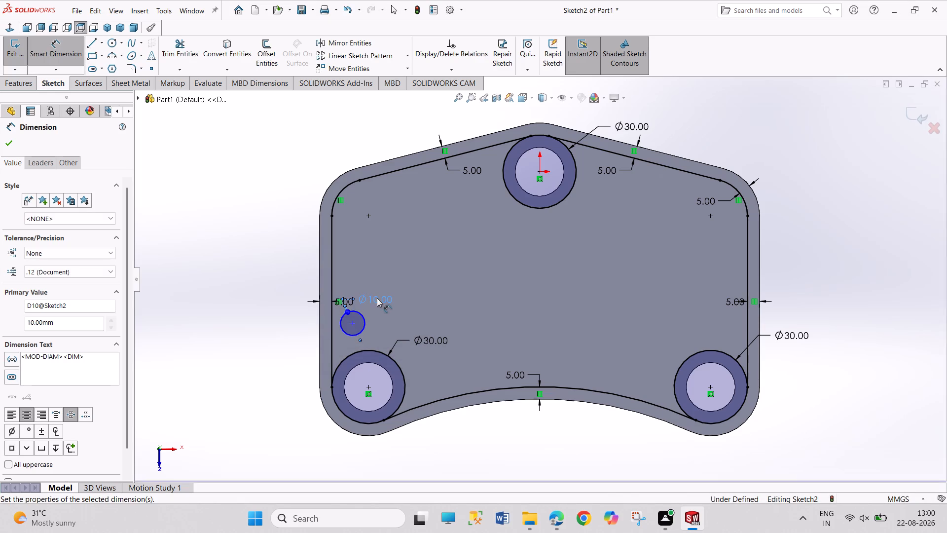
{"action": "right_click", "coordinate": [413, 268]}
{"action": "left_click", "coordinate": [446, 302]}
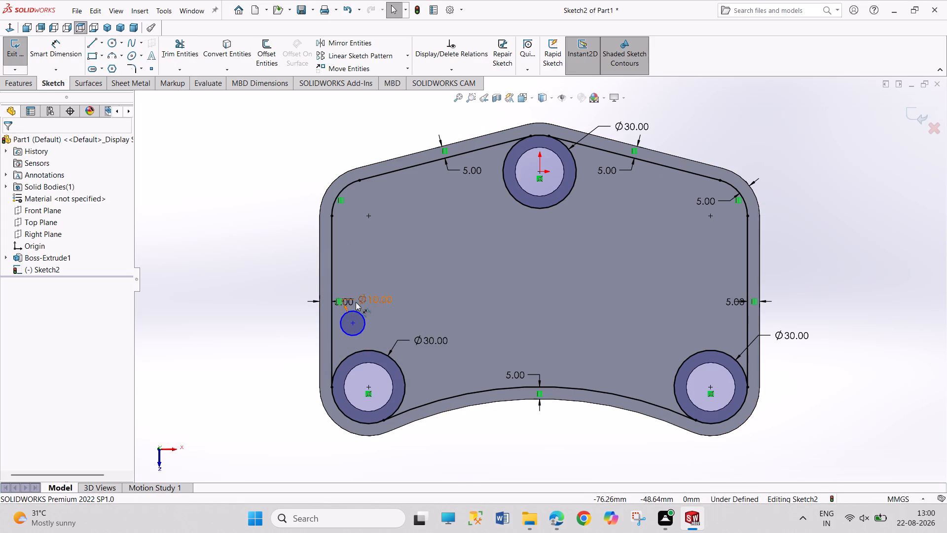
Make the 10 mm circle tangent to the lower-left 30 mm circle and to the left offset line.
{"action": "left_click", "coordinate": [356, 333]}
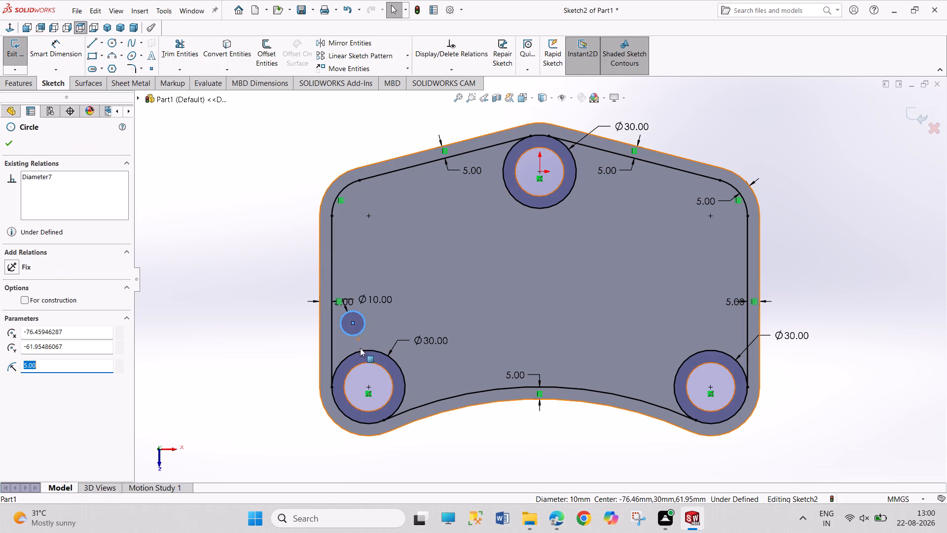
{"action": "left_click", "coordinate": [361, 349], "text": "ctrl"}
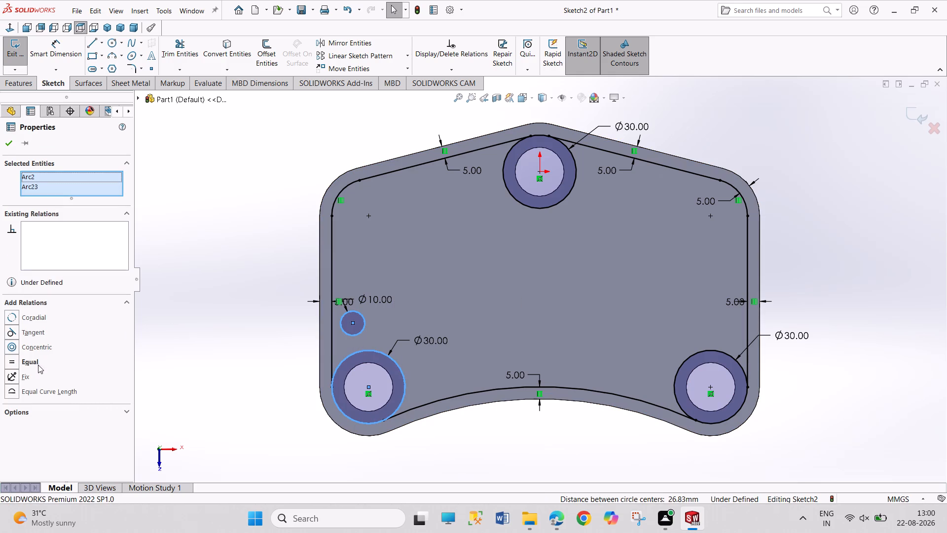
{"action": "left_click", "coordinate": [37, 335]}
{"action": "left_click", "coordinate": [154, 322]}
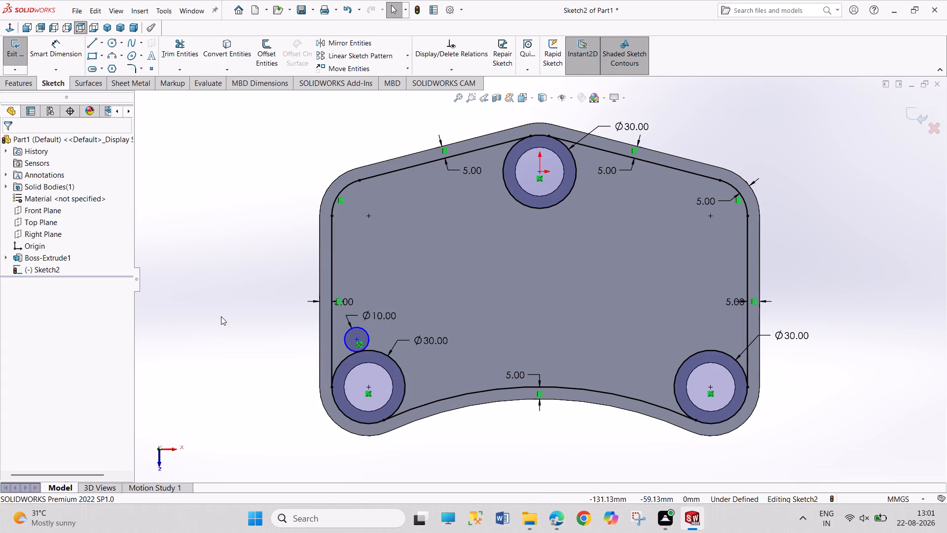
{"action": "left_click", "coordinate": [347, 339]}
{"action": "left_click", "coordinate": [332, 354], "text": "ctrl"}
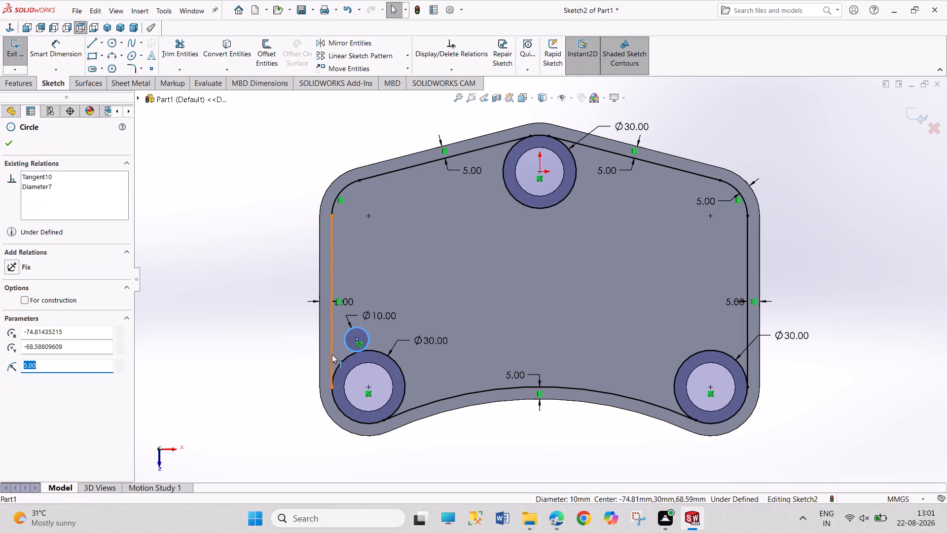
{"action": "left_click", "coordinate": [39, 318]}
{"action": "left_click", "coordinate": [151, 320]}
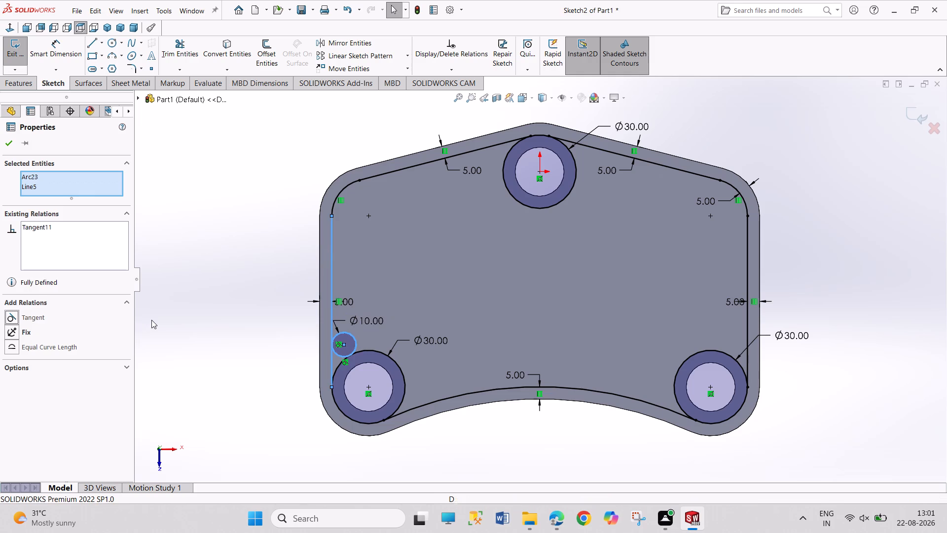
Sketch a small circle just above the lower-right 30 mm circle and dimension its diameter to 20 mm.
{"action": "left_click", "coordinate": [112, 44]}
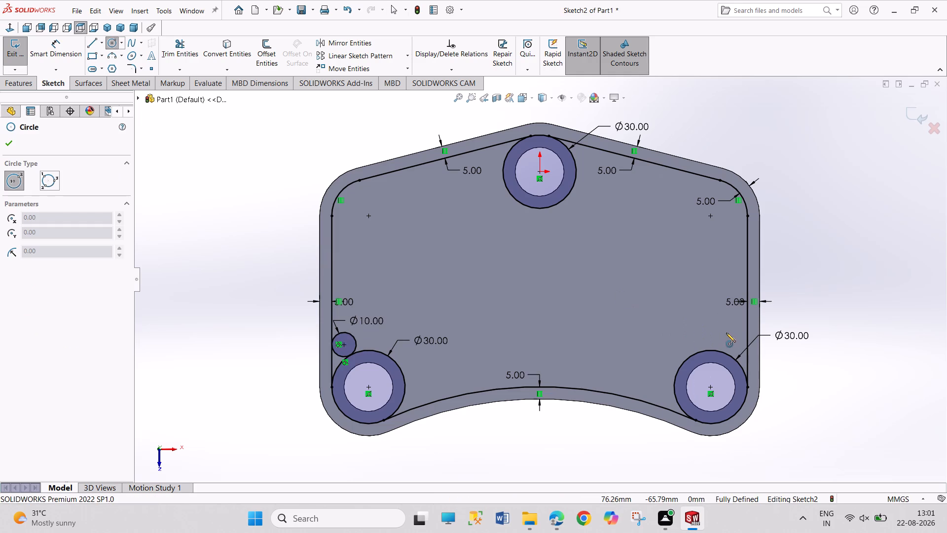
{"action": "left_click", "coordinate": [726, 333]}
{"action": "left_click", "coordinate": [732, 341]}
{"action": "right_click_drag", "start_coordinate": [663, 342], "coordinate": [654, 294]}
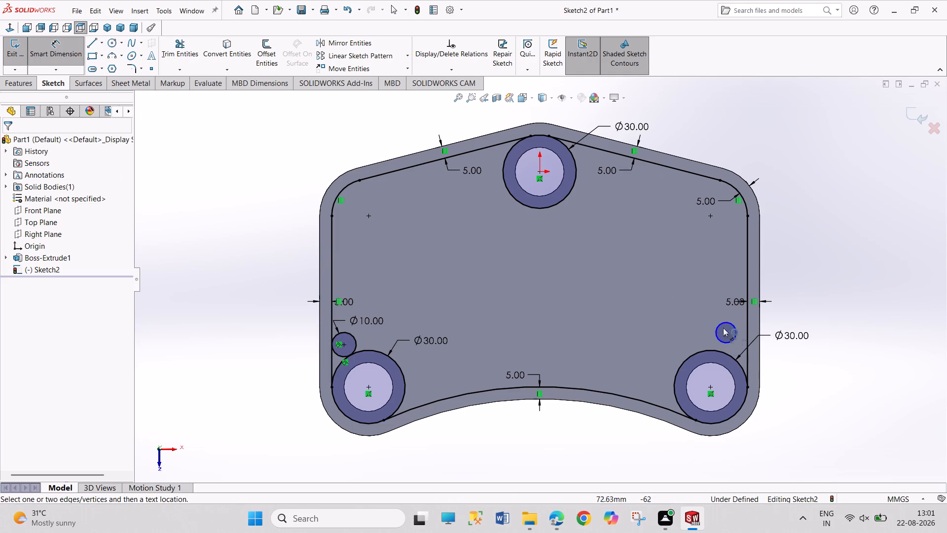
{"action": "left_click", "coordinate": [725, 323]}
{"action": "left_click", "coordinate": [701, 307]}
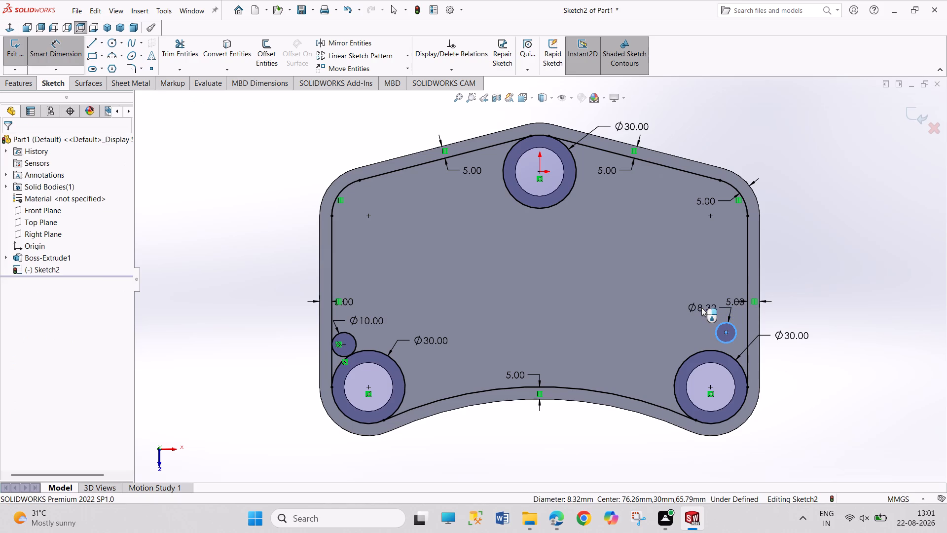
{"action": "type", "text": "20"}
{"action": "key", "text": "Return"}
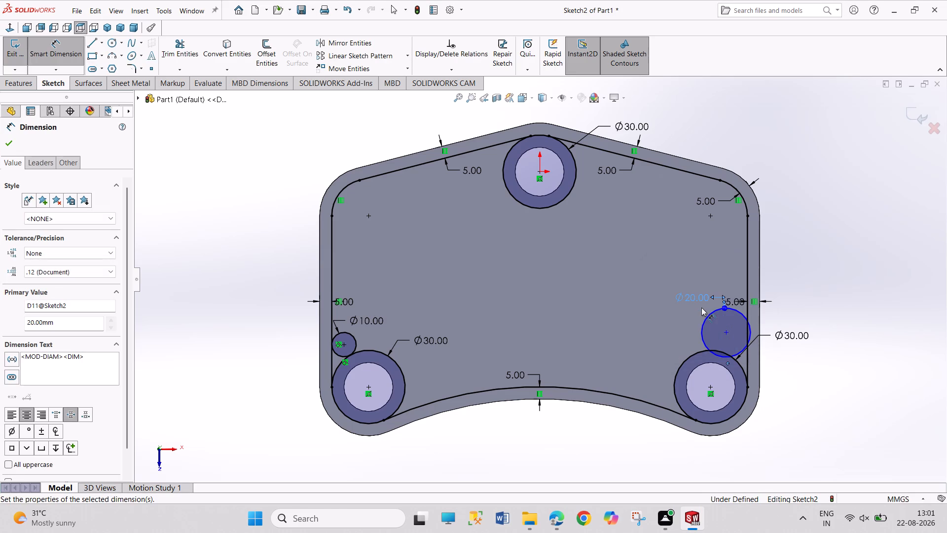
{"action": "right_click", "coordinate": [612, 313]}
{"action": "left_click", "coordinate": [625, 341]}
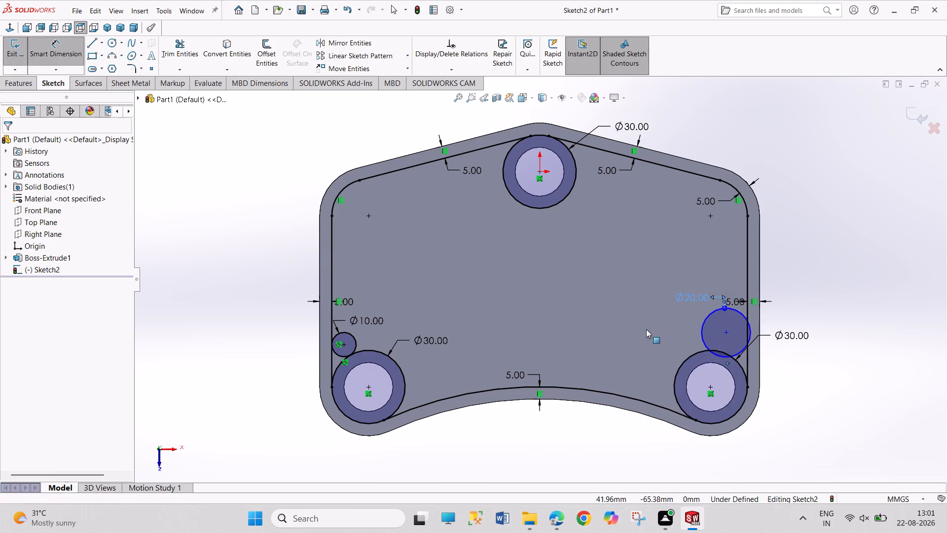
Set the diameter of the circle above the lower-right 30 mm circle to 10 mm.
{"action": "double_click", "coordinate": [684, 299]}
{"action": "type", "text": "10"}
{"action": "key", "text": "Return"}
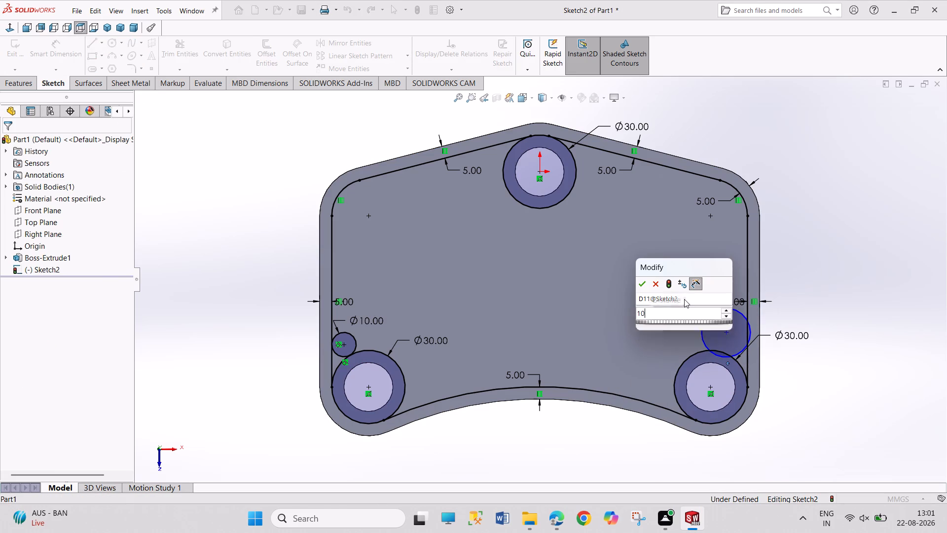
{"action": "right_click", "coordinate": [624, 324]}
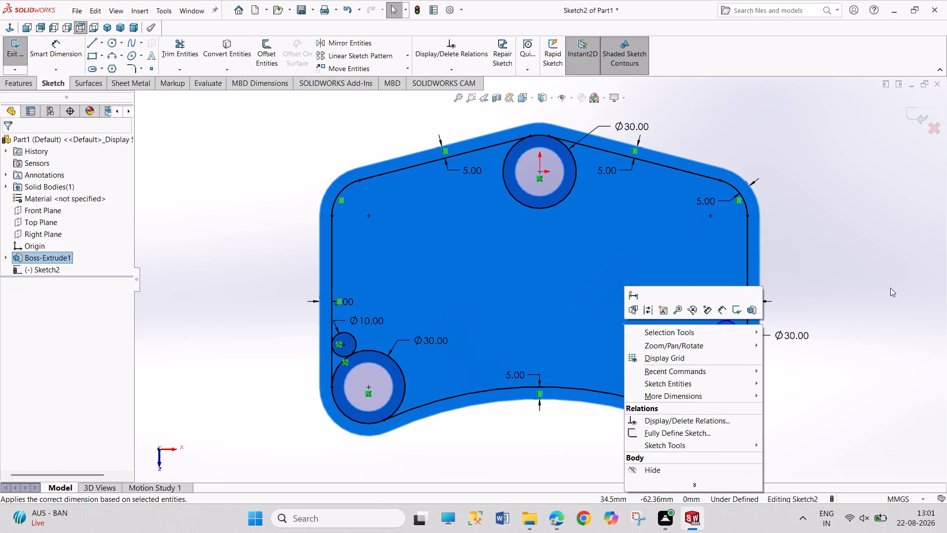
{"action": "left_click", "coordinate": [869, 279]}
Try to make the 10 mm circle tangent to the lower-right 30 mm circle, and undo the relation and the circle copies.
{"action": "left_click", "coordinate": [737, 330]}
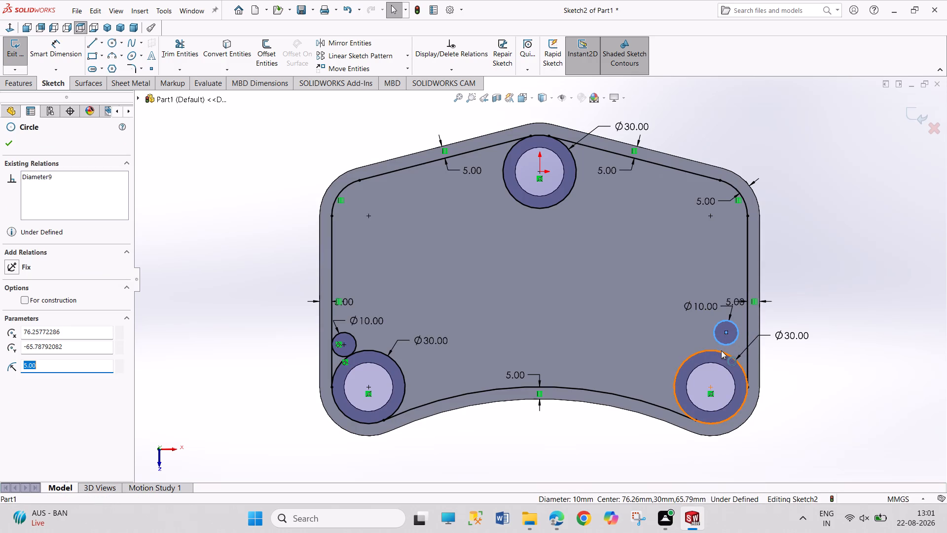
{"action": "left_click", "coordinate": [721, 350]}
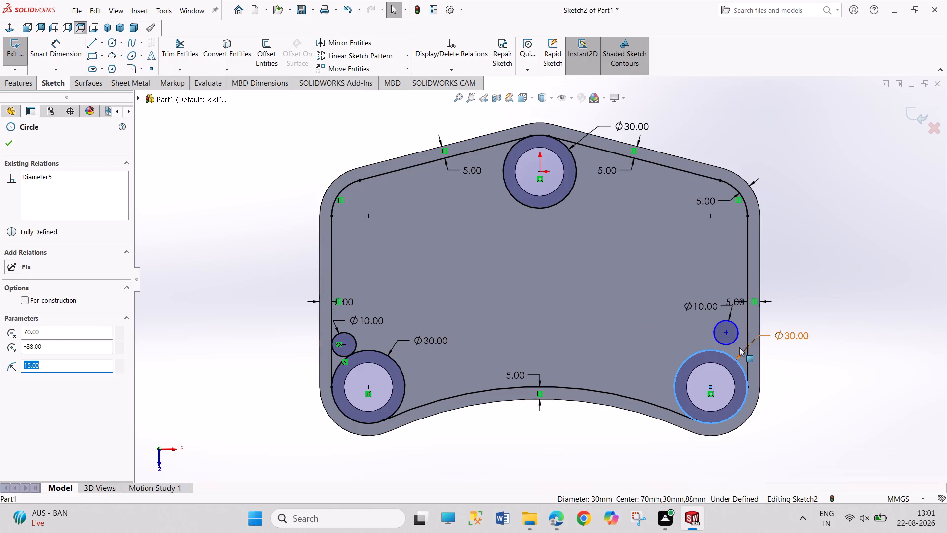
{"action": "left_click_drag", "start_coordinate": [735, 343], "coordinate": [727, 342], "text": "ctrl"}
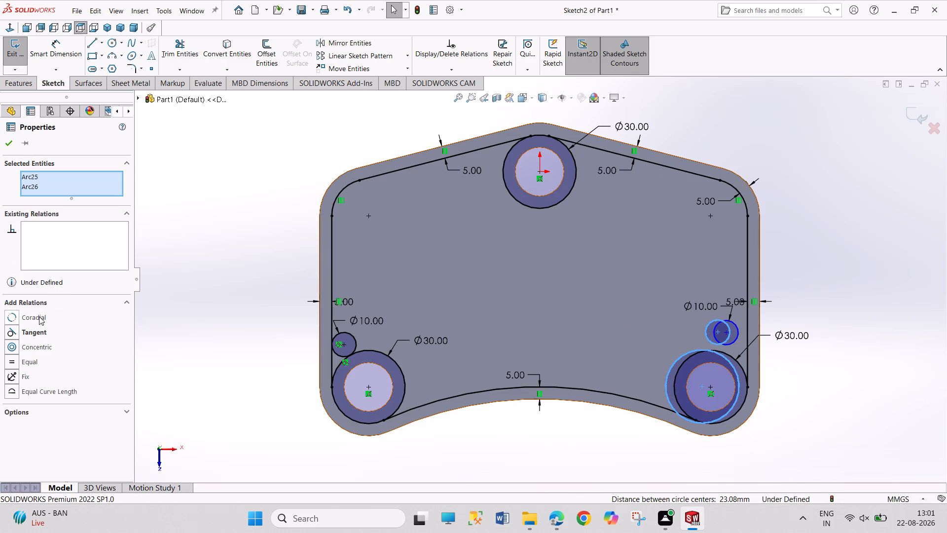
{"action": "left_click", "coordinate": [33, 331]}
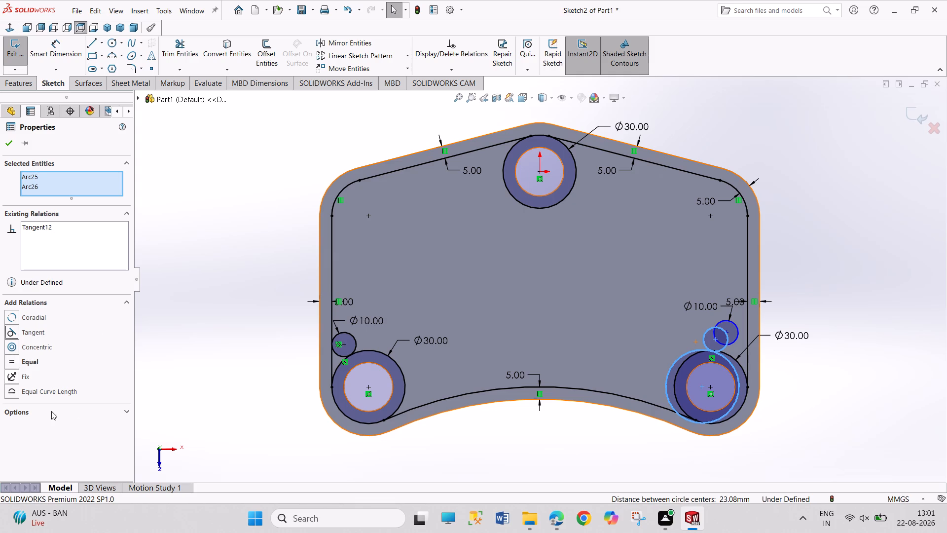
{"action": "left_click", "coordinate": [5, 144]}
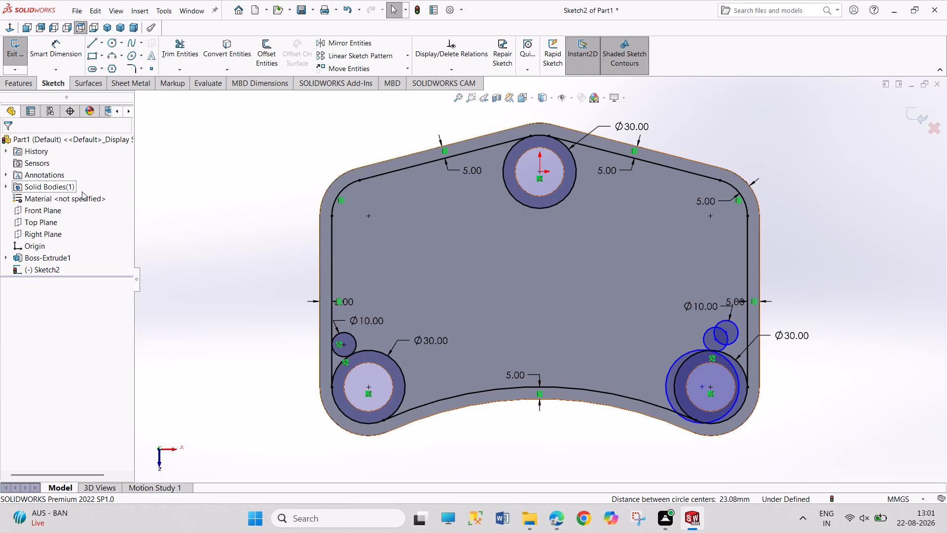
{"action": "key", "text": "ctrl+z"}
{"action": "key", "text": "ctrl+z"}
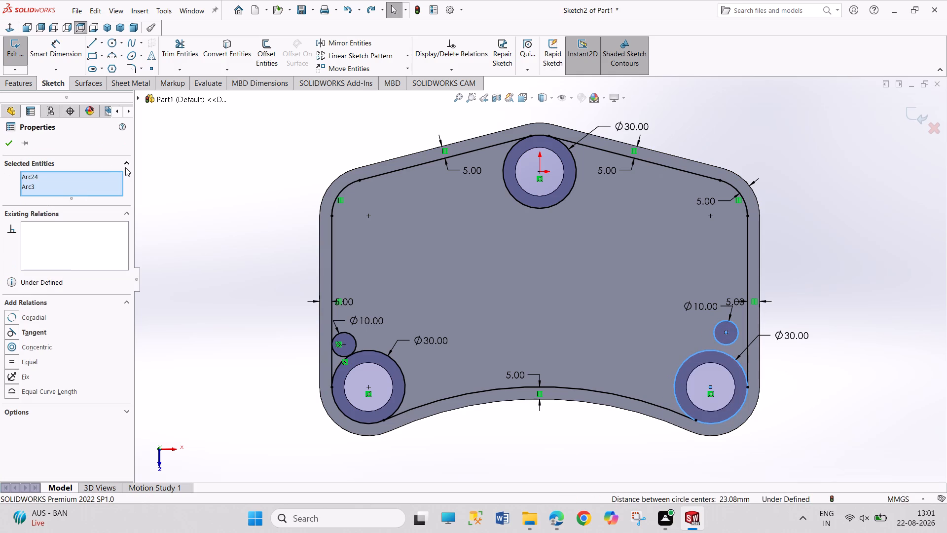
Make the right 10 mm circle tangent to the lower-right 30 mm circle and to the right offset line.
{"action": "left_click", "coordinate": [34, 333]}
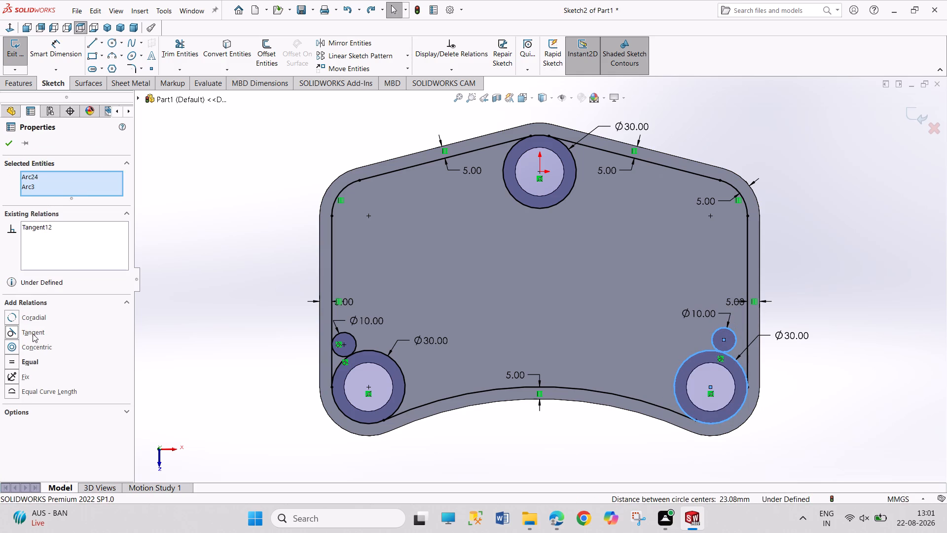
{"action": "left_click", "coordinate": [7, 146]}
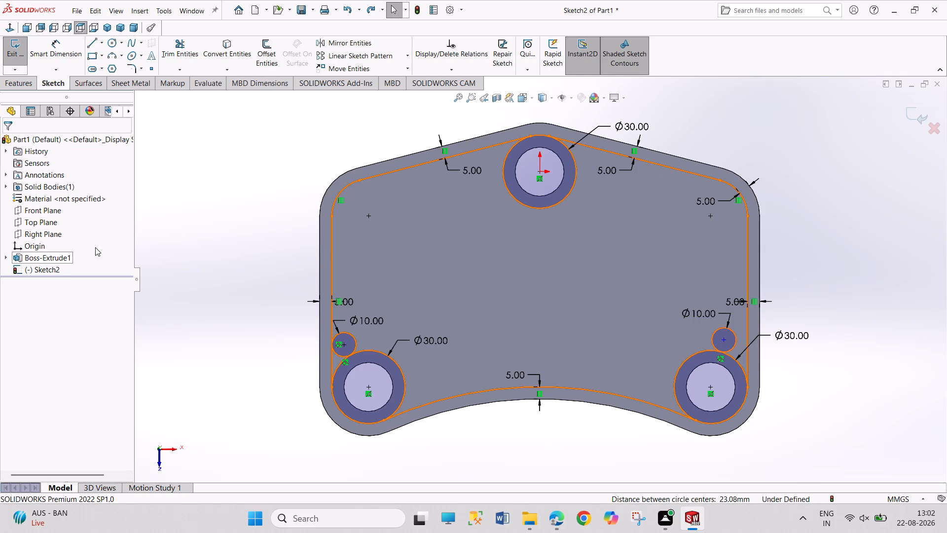
{"action": "left_click", "coordinate": [805, 376]}
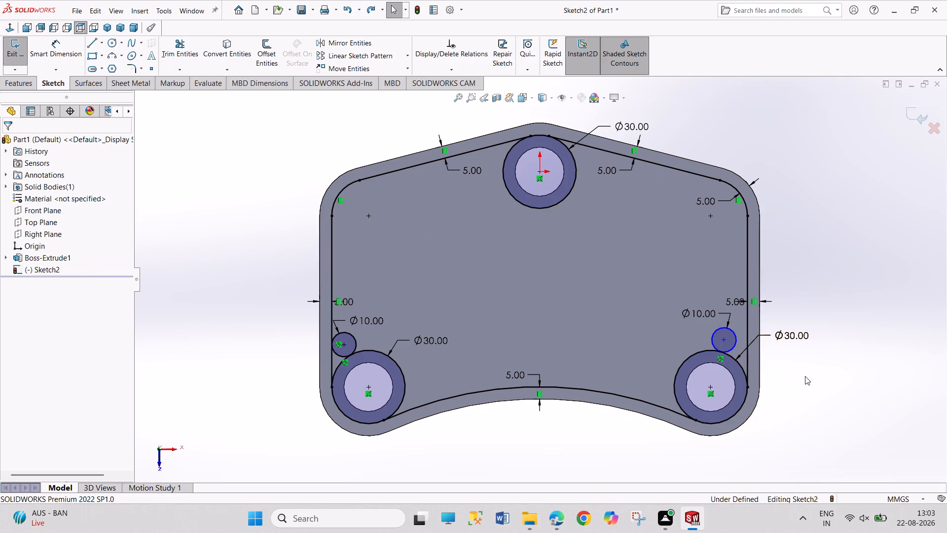
{"action": "left_click", "coordinate": [733, 341]}
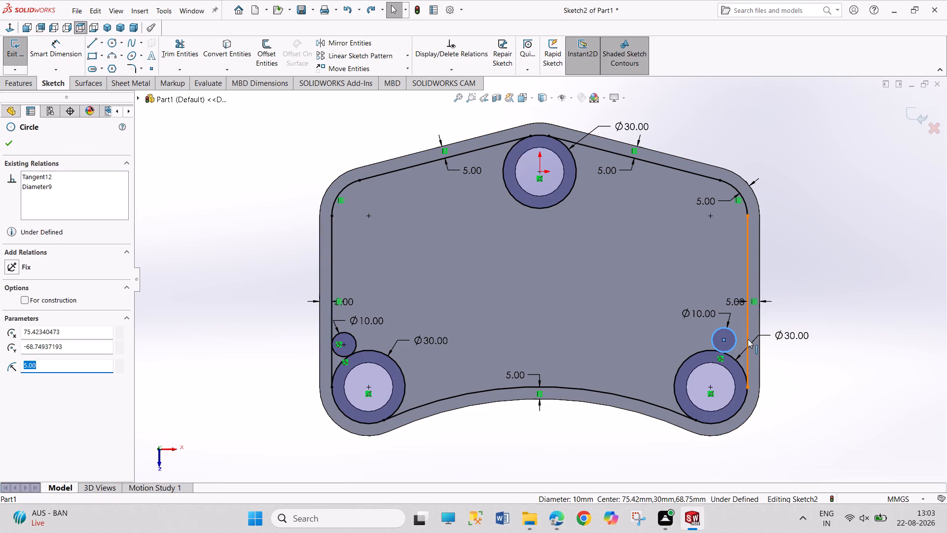
{"action": "left_click", "coordinate": [748, 339], "text": "ctrl"}
{"action": "left_click", "coordinate": [778, 300]}
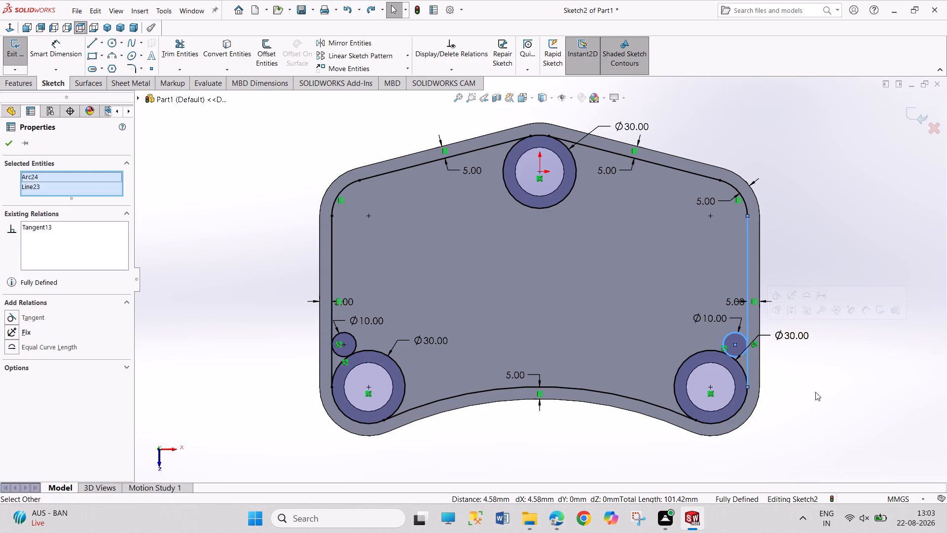
{"action": "left_click", "coordinate": [816, 394]}
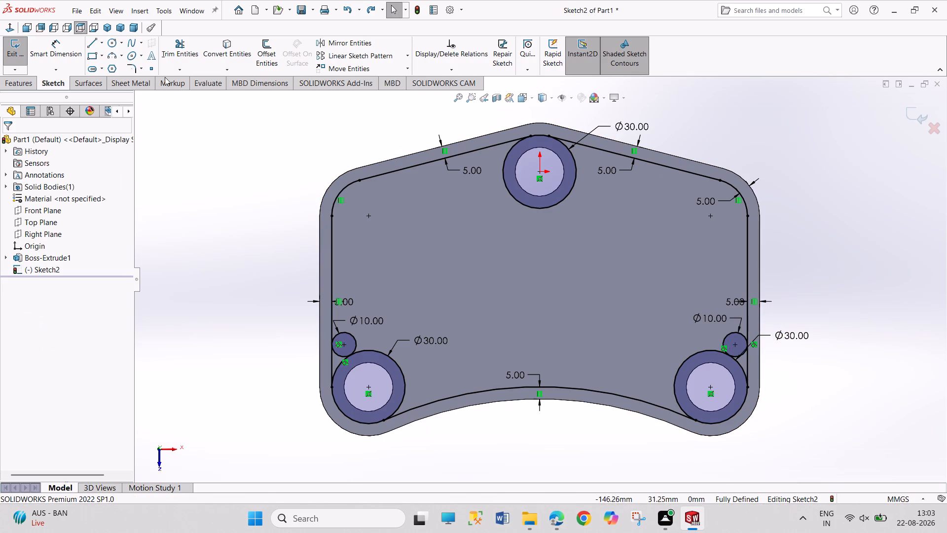
Sketch a small circle just right of the lower-left 30 mm circle, above the bottom offset arc, and dimension its diameter to 10 mm.
{"action": "left_click", "coordinate": [112, 44]}
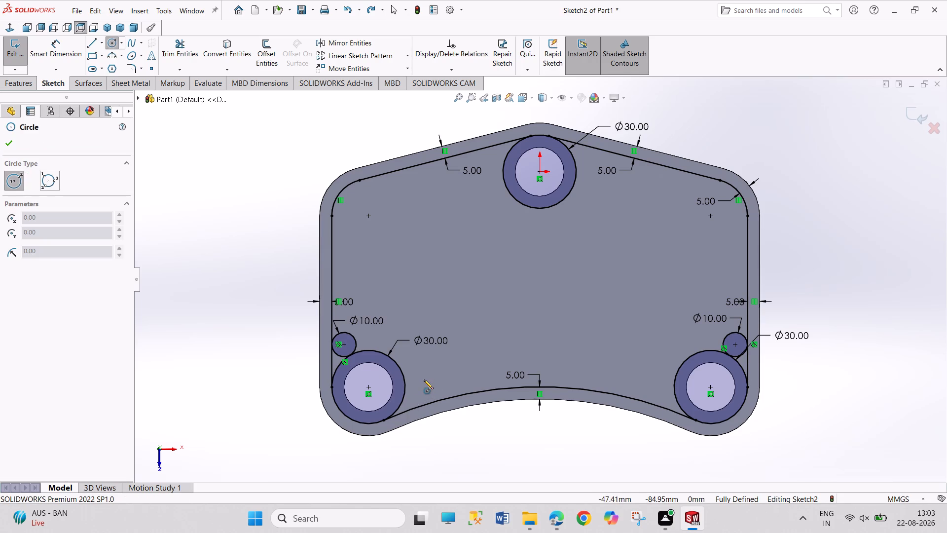
{"action": "left_click", "coordinate": [423, 379]}
{"action": "left_click", "coordinate": [424, 387]}
{"action": "right_click_drag", "start_coordinate": [430, 429], "coordinate": [428, 398]}
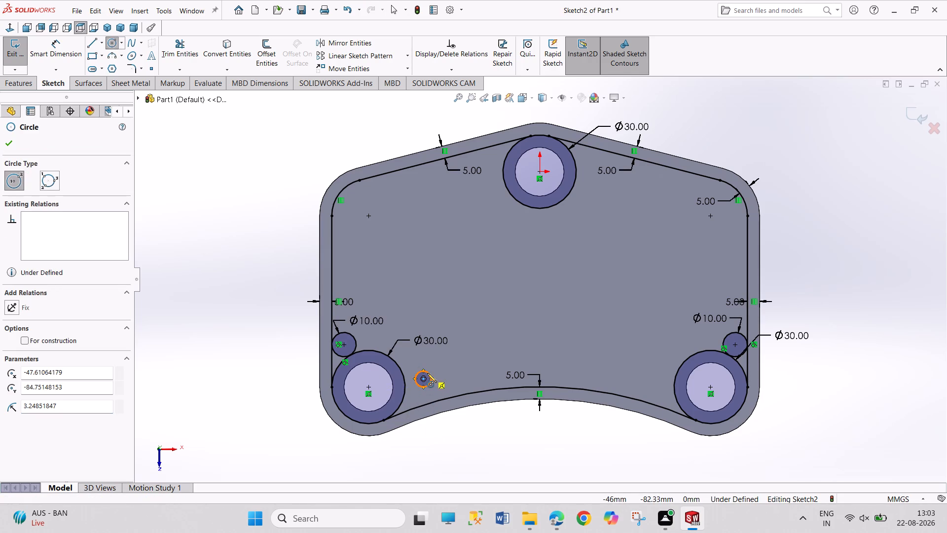
{"action": "right_click_drag", "start_coordinate": [451, 460], "coordinate": [451, 392]}
{"action": "left_click", "coordinate": [432, 378]}
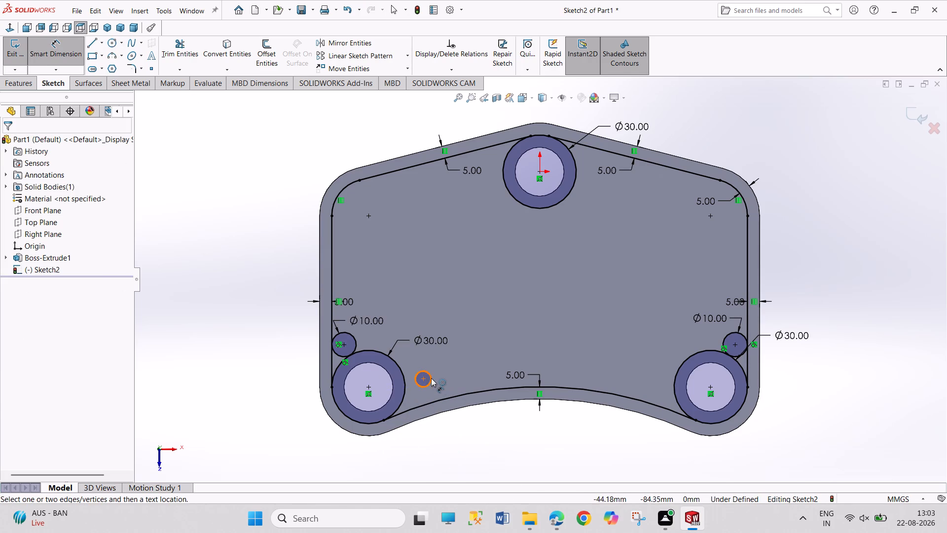
{"action": "left_click", "coordinate": [439, 361]}
{"action": "type", "text": "20"}
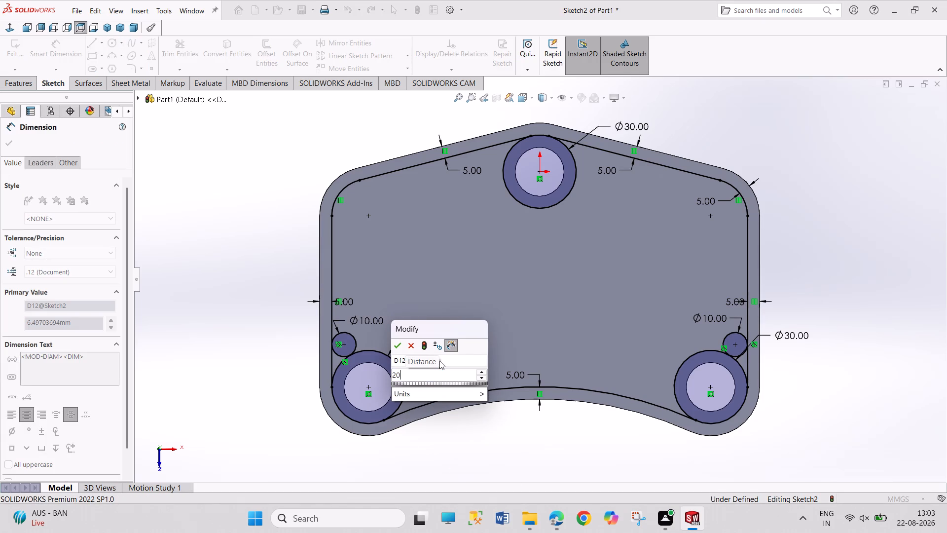
{"action": "key", "text": "BackSpace"}
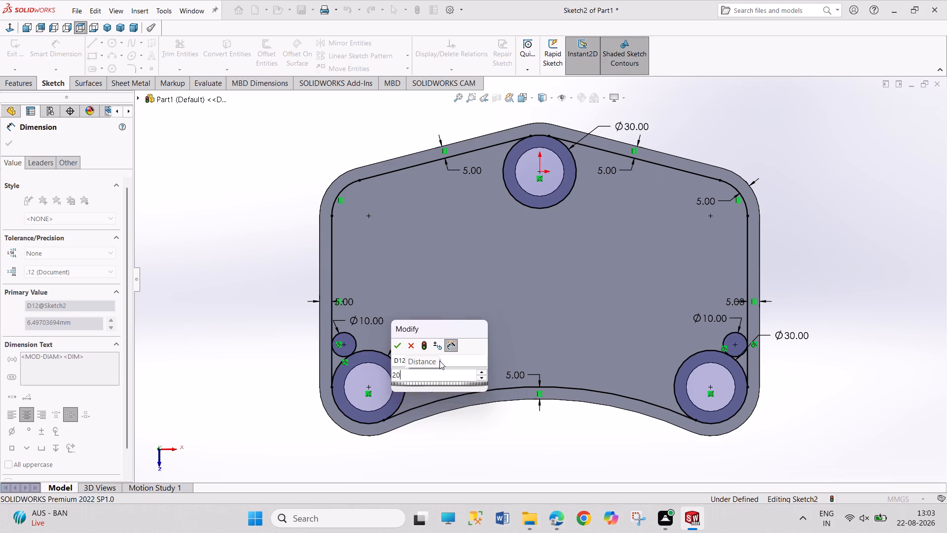
{"action": "key", "text": "BackSpace"}
{"action": "type", "text": "10"}
{"action": "key", "text": "Return"}
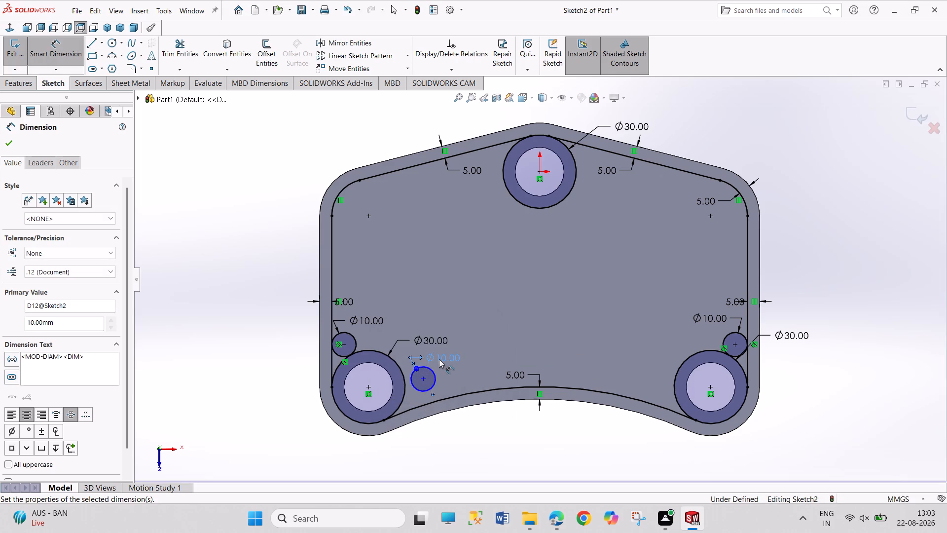
{"action": "right_click", "coordinate": [504, 325]}
{"action": "left_click", "coordinate": [507, 360]}
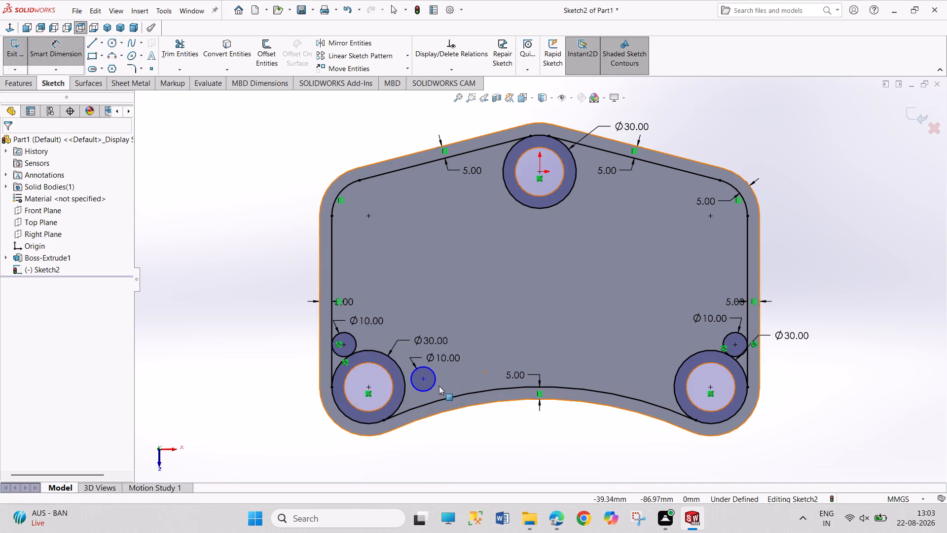
Make this 10 mm circle tangent to the lower-left 30 mm circle and to the bottom offset arc.
{"action": "left_click", "coordinate": [431, 387]}
{"action": "left_click", "coordinate": [403, 393], "text": "ctrl"}
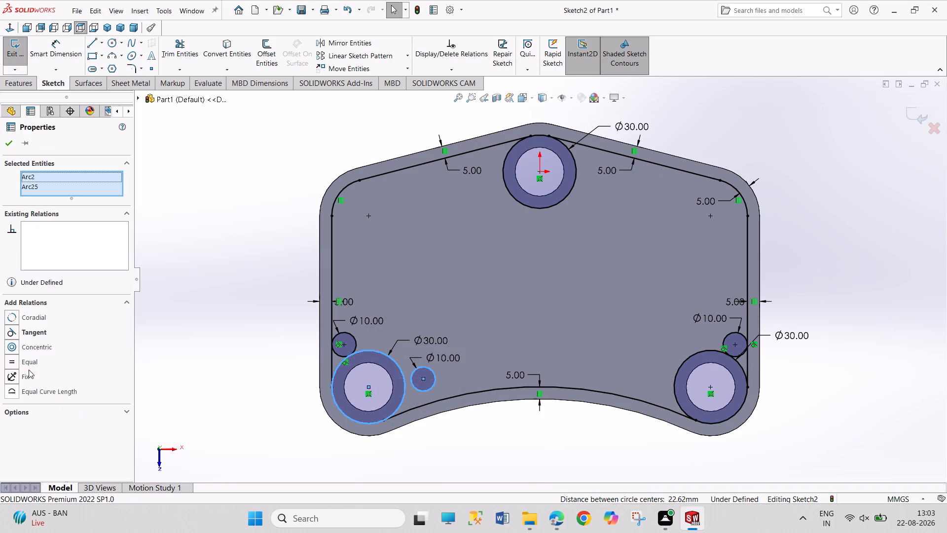
{"action": "left_click", "coordinate": [35, 335]}
{"action": "left_click", "coordinate": [258, 412]}
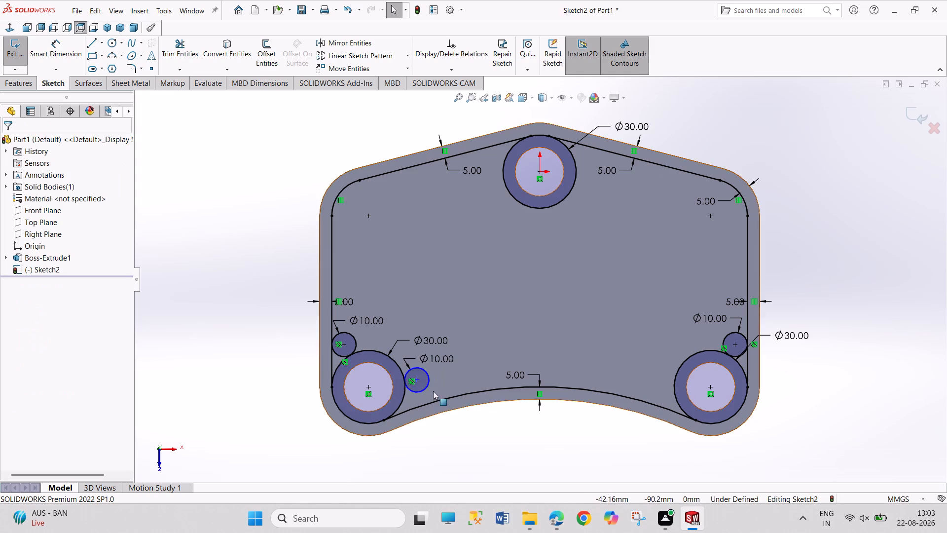
{"action": "left_click", "coordinate": [422, 388]}
{"action": "left_click", "coordinate": [424, 404], "text": "ctrl"}
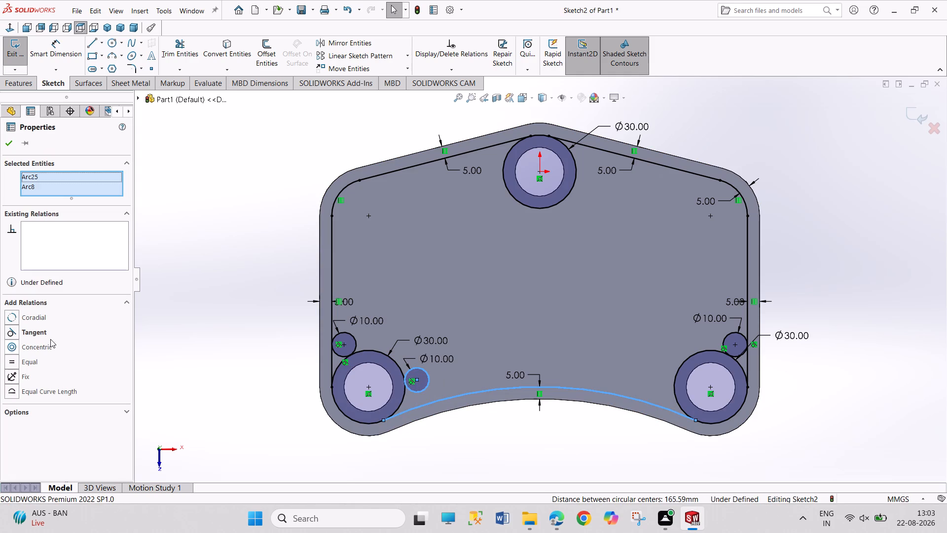
{"action": "left_click", "coordinate": [39, 336]}
{"action": "left_click", "coordinate": [140, 353]}
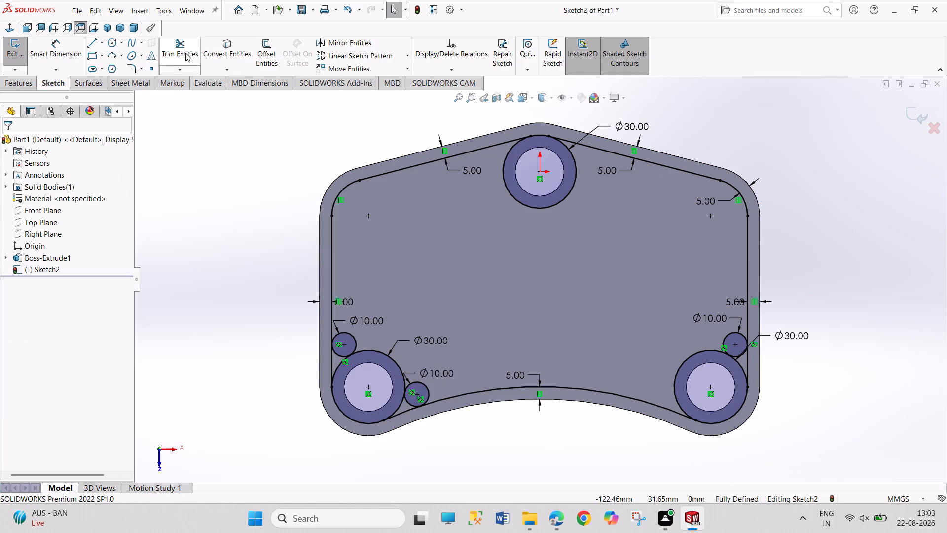
Sketch a circle left of the lower-right 30 mm circle, above the bottom offset arc, and dimension its diameter to 10 mm.
{"action": "left_click", "coordinate": [115, 45]}
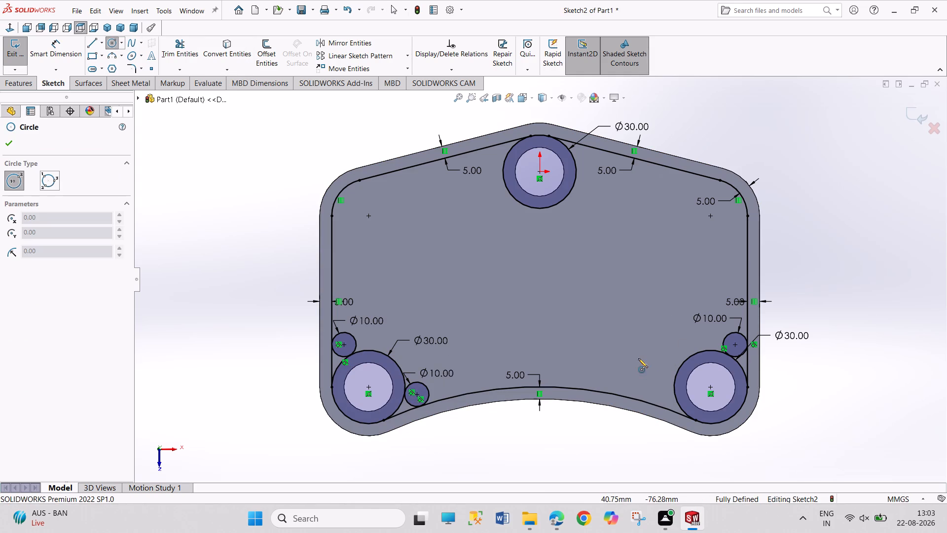
{"action": "left_click", "coordinate": [638, 357]}
{"action": "left_click", "coordinate": [647, 373]}
{"action": "right_click_drag", "start_coordinate": [559, 333], "coordinate": [559, 261]}
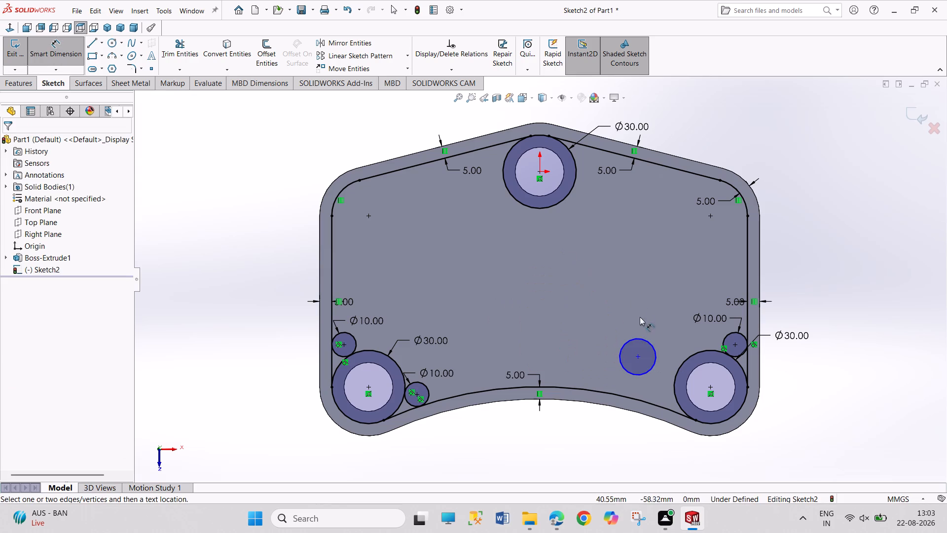
{"action": "left_click", "coordinate": [643, 338]}
{"action": "left_click", "coordinate": [667, 290]}
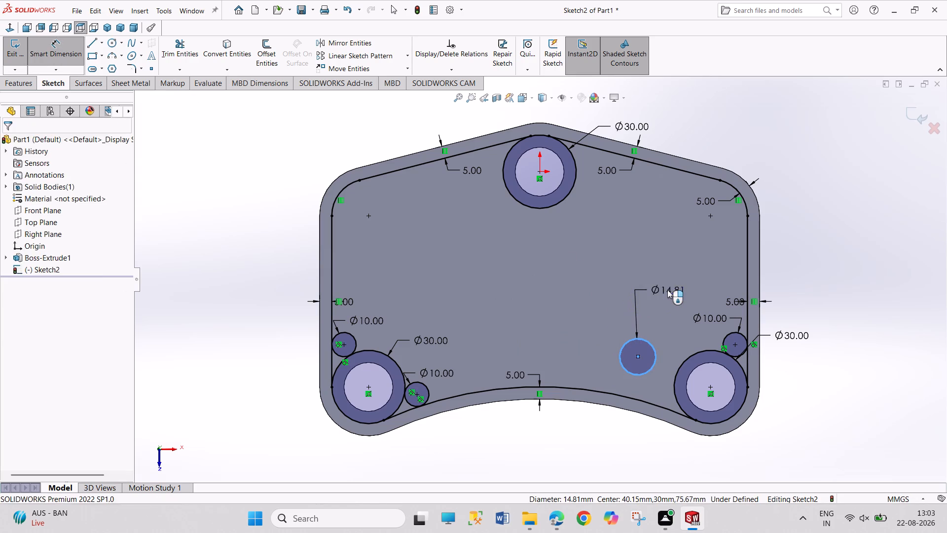
{"action": "type", "text": "10"}
{"action": "key", "text": "Return"}
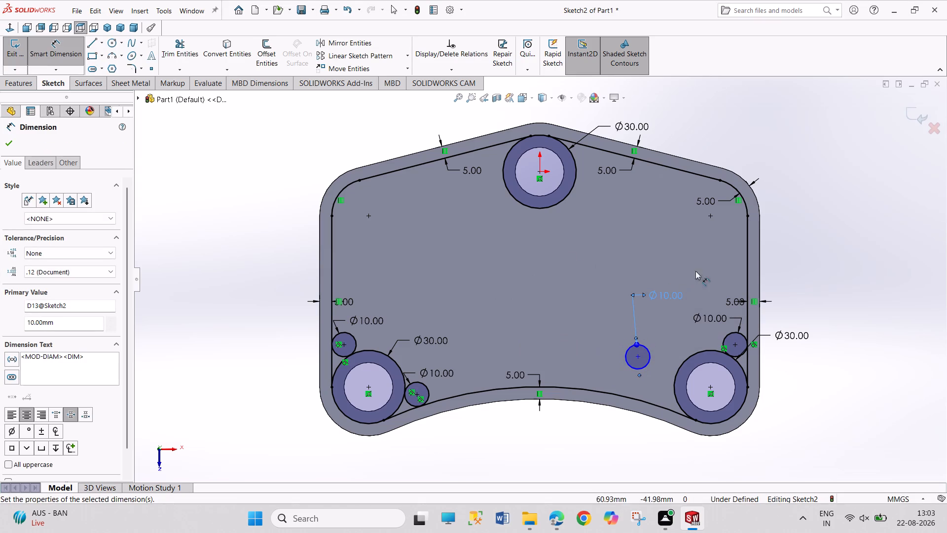
{"action": "right_click", "coordinate": [784, 243]}
{"action": "left_click", "coordinate": [791, 273]}
Make the 10 mm circle left of the lower-right 30 mm circle tangent to the bottom offset arc and to that 30 mm circle.
{"action": "left_click", "coordinate": [645, 366]}
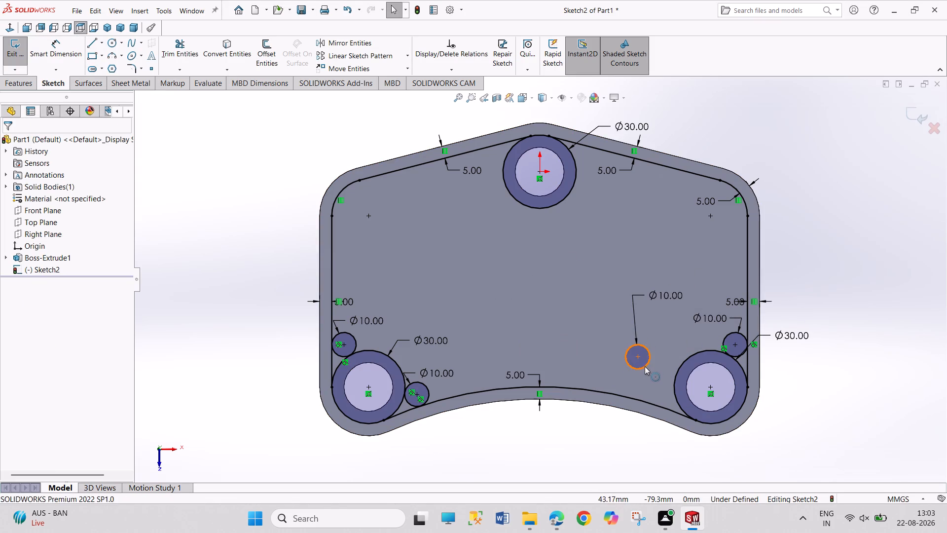
{"action": "left_click", "coordinate": [648, 404], "text": "ctrl"}
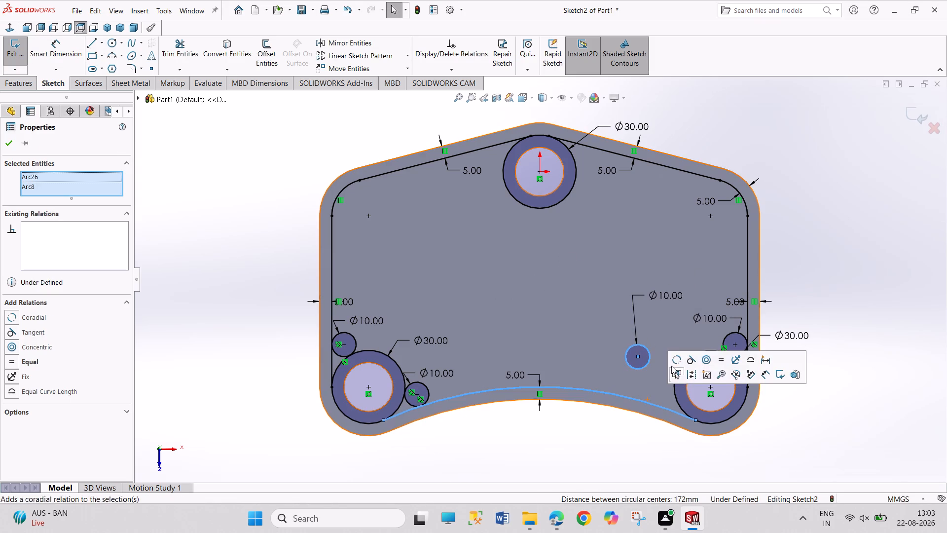
{"action": "left_click", "coordinate": [689, 361]}
{"action": "left_click", "coordinate": [640, 444]}
{"action": "left_click", "coordinate": [644, 388]}
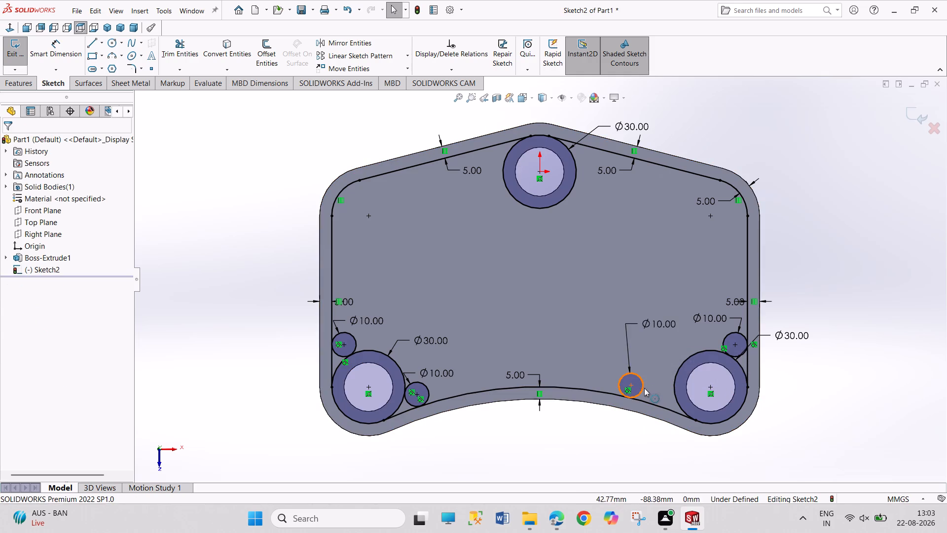
{"action": "left_click", "coordinate": [673, 393], "text": "ctrl"}
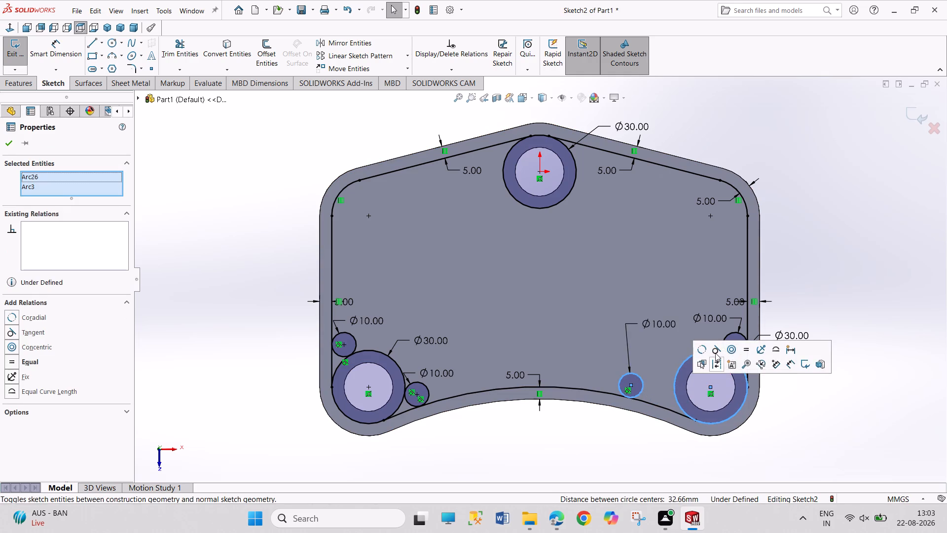
{"action": "left_click", "coordinate": [715, 353]}
{"action": "left_click", "coordinate": [690, 458]}
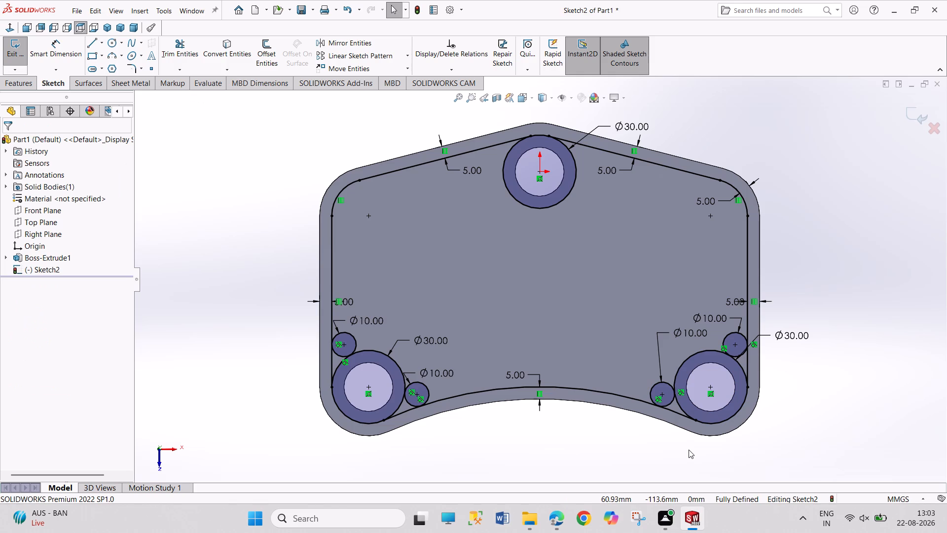
Sketch two small circles flanking the top 30 mm circle, about 14.8 mm diameter on its left and about 12.9 mm on its right.
{"action": "left_click", "coordinate": [113, 44]}
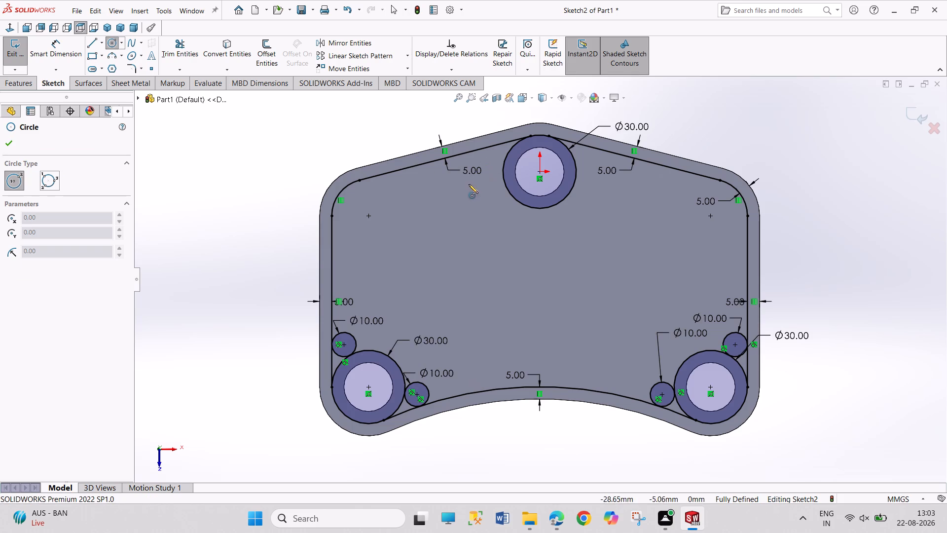
{"action": "left_click", "coordinate": [464, 198]}
{"action": "left_click", "coordinate": [467, 216]}
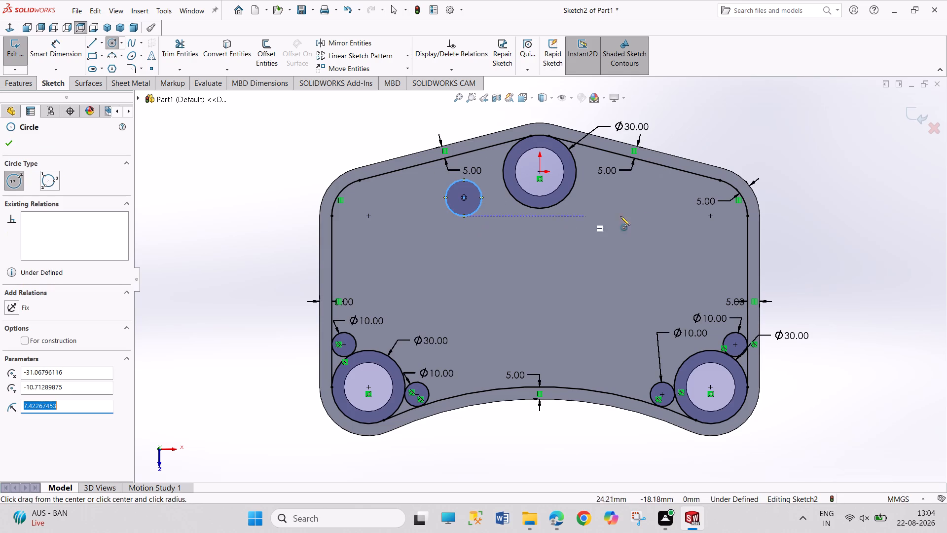
{"action": "left_click", "coordinate": [615, 193]}
{"action": "left_click", "coordinate": [615, 209]}
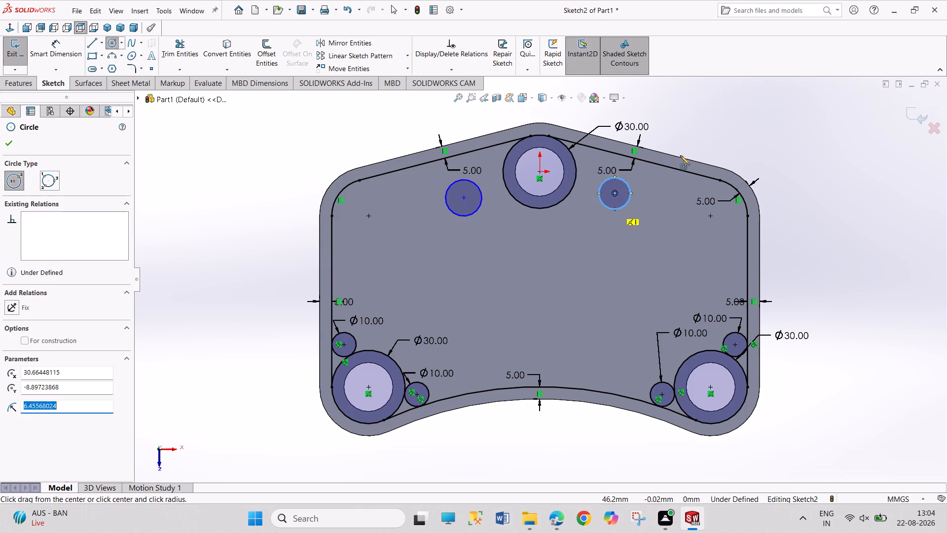
{"action": "right_click", "coordinate": [704, 141]}
{"action": "left_click", "coordinate": [714, 149]}
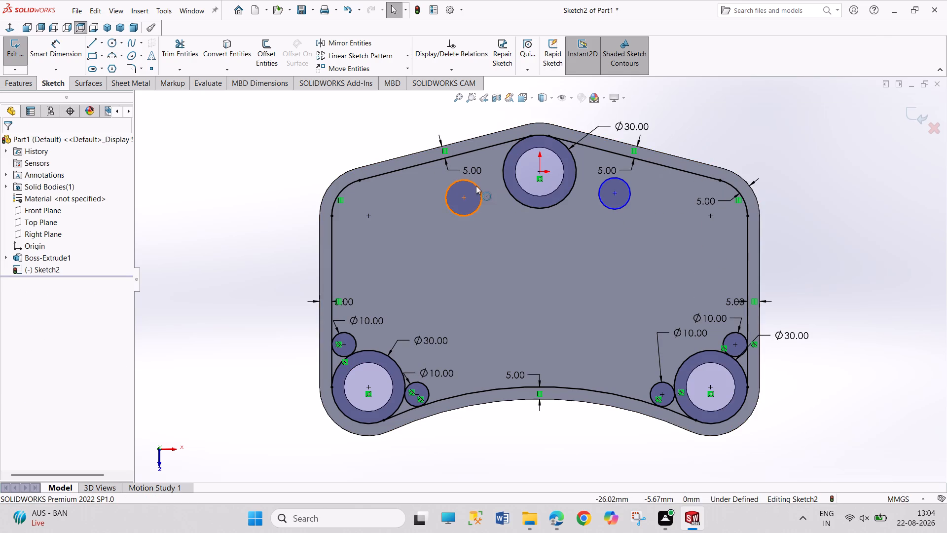
Make the left small circle tangent to the upper-left sloped offset line and to the top 30 mm circle.
{"action": "left_click", "coordinate": [476, 186]}
{"action": "left_click", "coordinate": [478, 151], "text": "ctrl"}
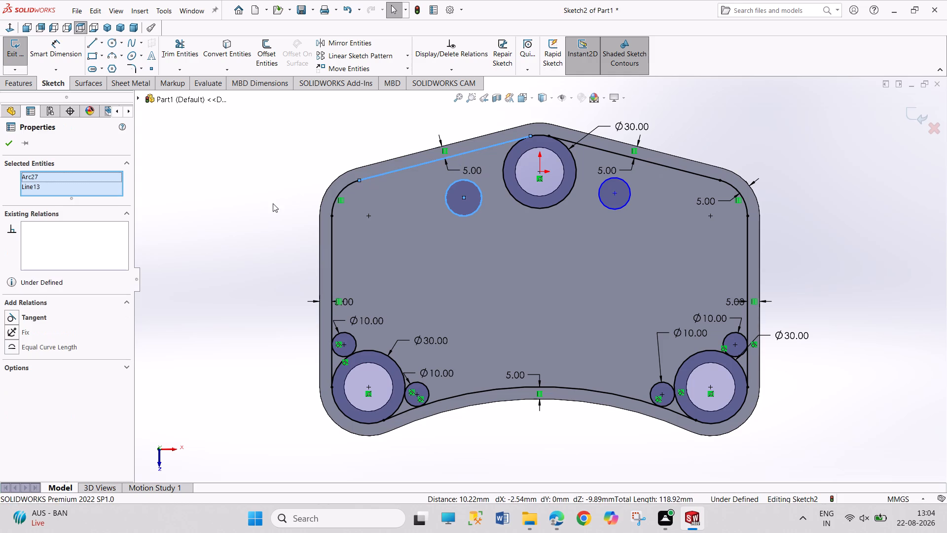
{"action": "left_click", "coordinate": [32, 315]}
{"action": "left_click", "coordinate": [123, 316]}
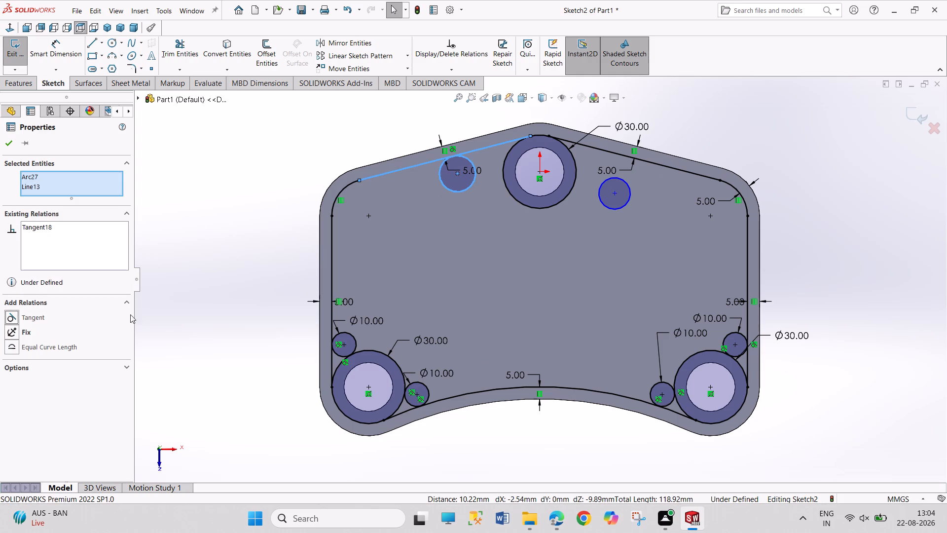
{"action": "left_click", "coordinate": [468, 187]}
{"action": "left_click", "coordinate": [218, 220]}
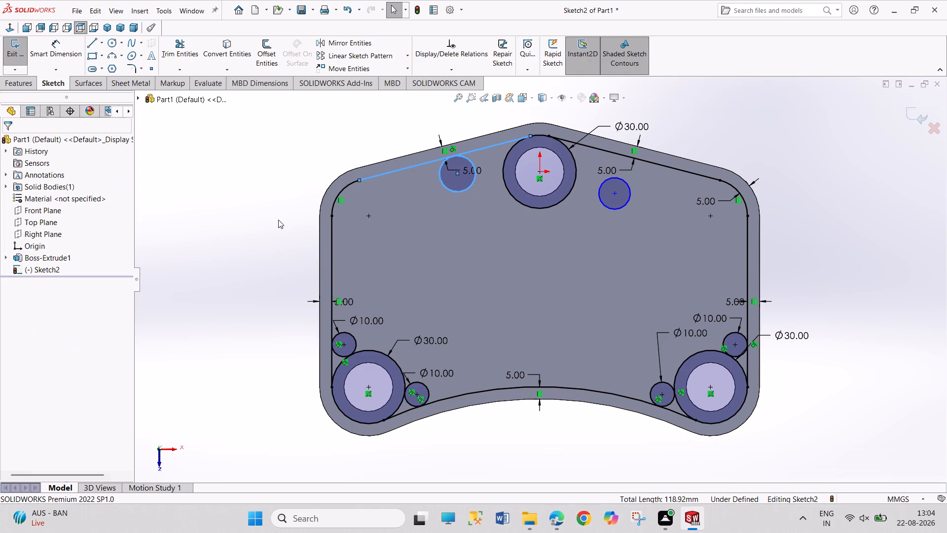
{"action": "left_click", "coordinate": [469, 188]}
{"action": "left_click", "coordinate": [507, 189], "text": "ctrl"}
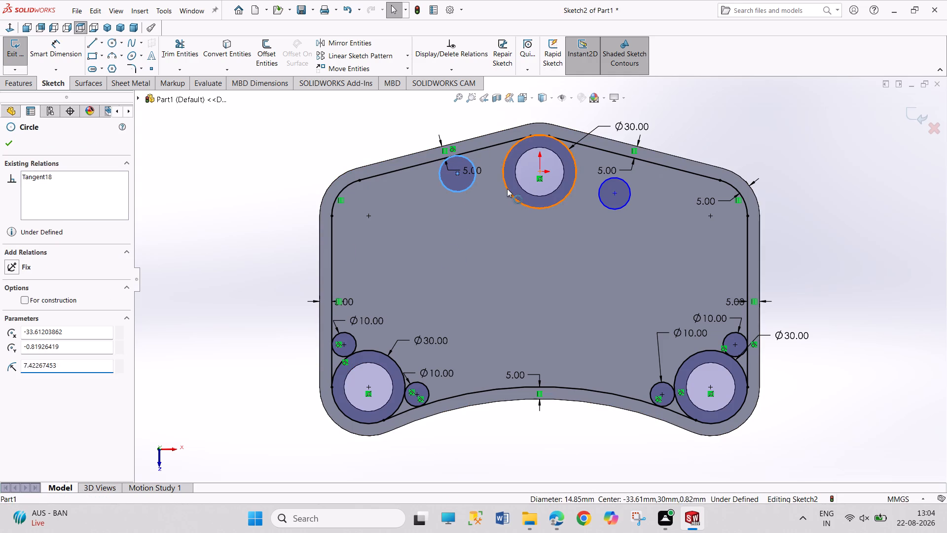
{"action": "left_click", "coordinate": [36, 329]}
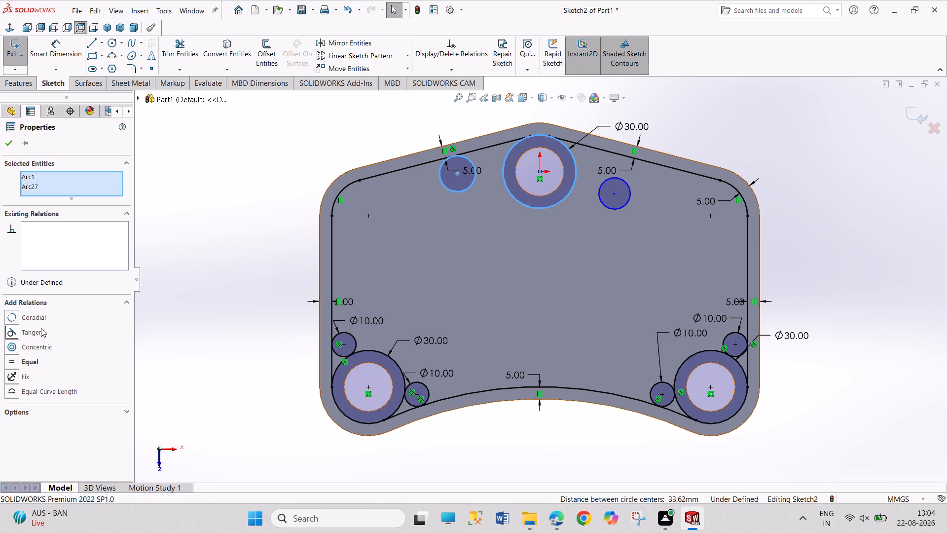
{"action": "left_click", "coordinate": [152, 277]}
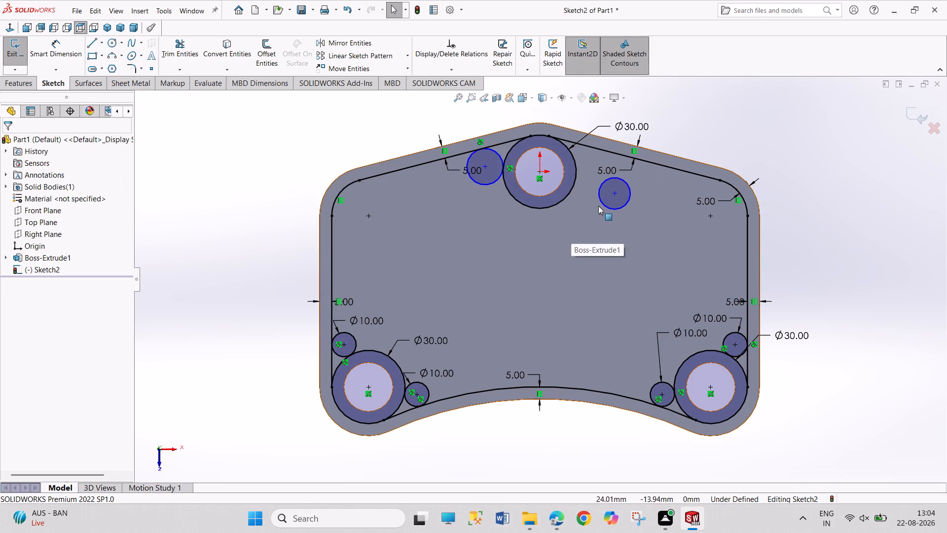
Make the right small circle tangent to the top 30 mm circle and to the upper-right sloped offset line.
{"action": "left_click", "coordinate": [603, 205]}
{"action": "left_click", "coordinate": [567, 195], "text": "ctrl"}
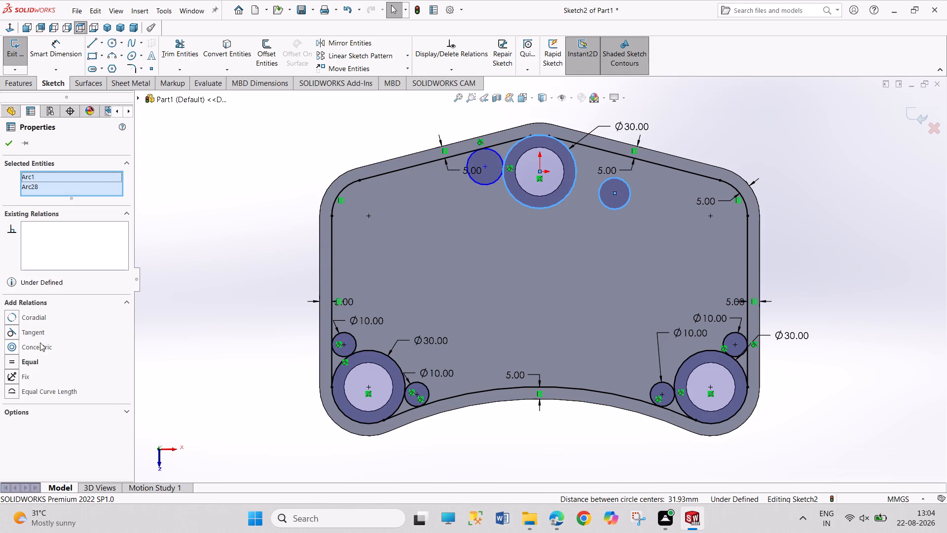
{"action": "left_click", "coordinate": [36, 331]}
{"action": "left_click", "coordinate": [281, 272]}
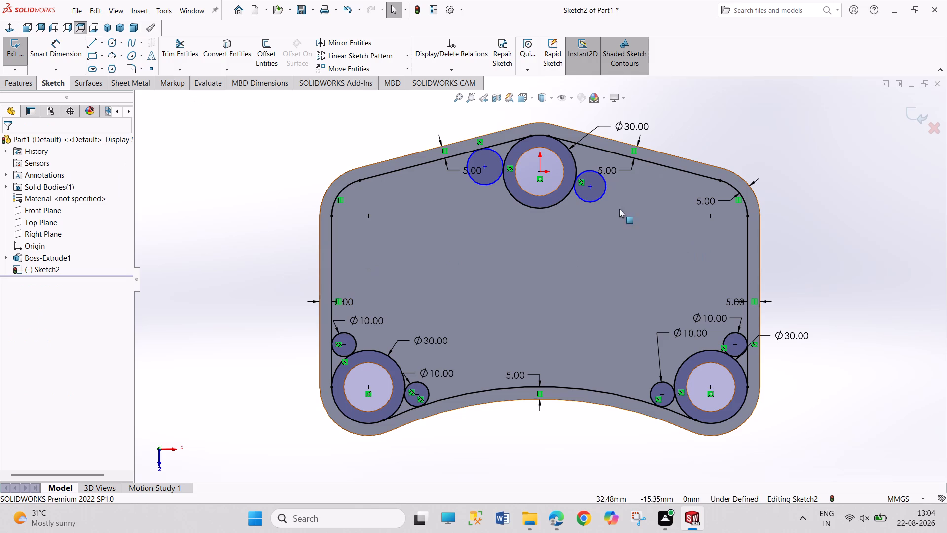
{"action": "left_click", "coordinate": [607, 189]}
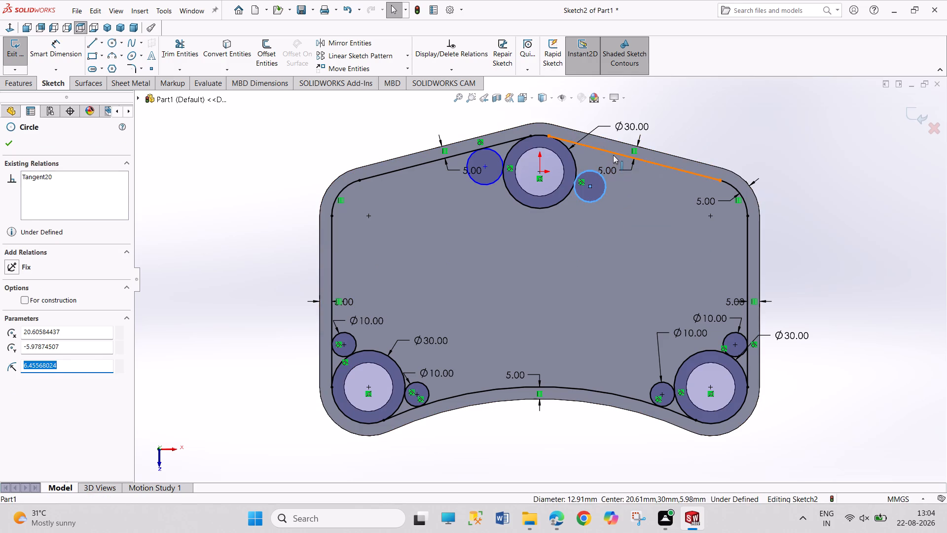
{"action": "left_click", "coordinate": [613, 155], "text": "ctrl"}
{"action": "left_click", "coordinate": [31, 319]}
{"action": "left_click", "coordinate": [212, 308]}
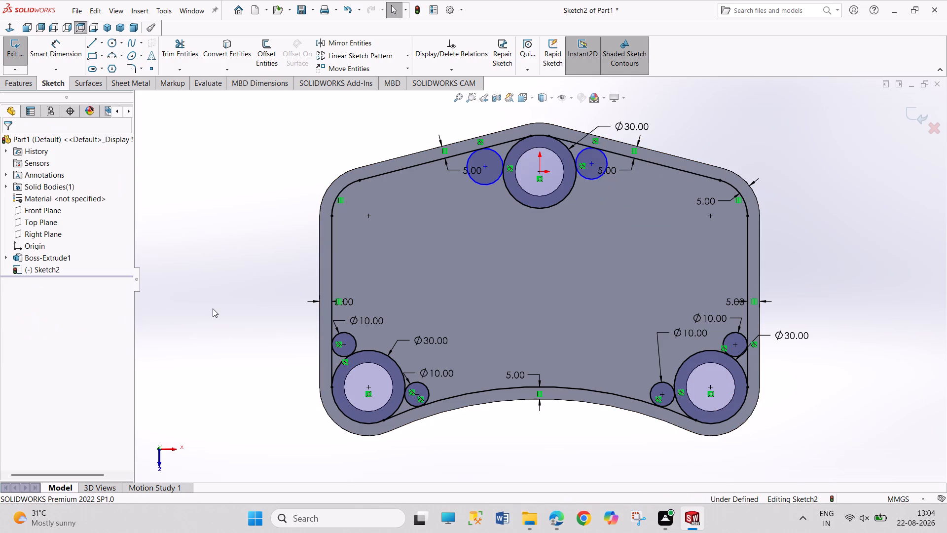
Dimension the diameters of both small circles beside the top 30 mm circle to 10 mm.
{"action": "right_click_drag", "start_coordinate": [223, 343], "coordinate": [211, 234]}
{"action": "left_click", "coordinate": [485, 184]}
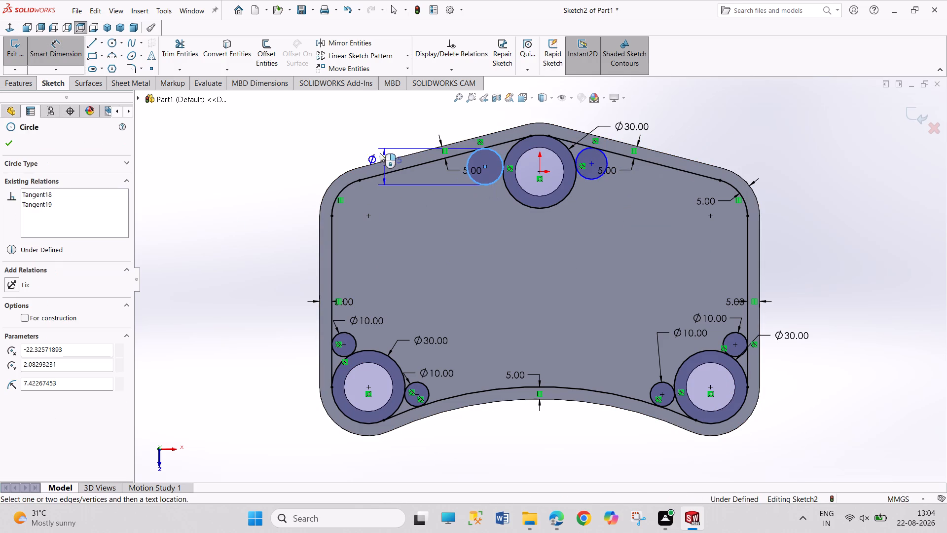
{"action": "left_click", "coordinate": [378, 143]}
{"action": "type", "text": "10"}
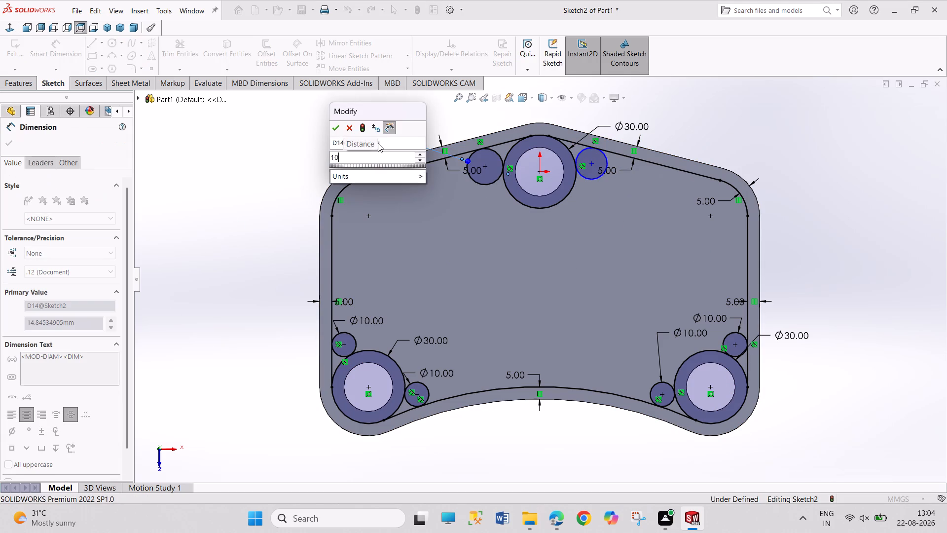
{"action": "key", "text": "Return"}
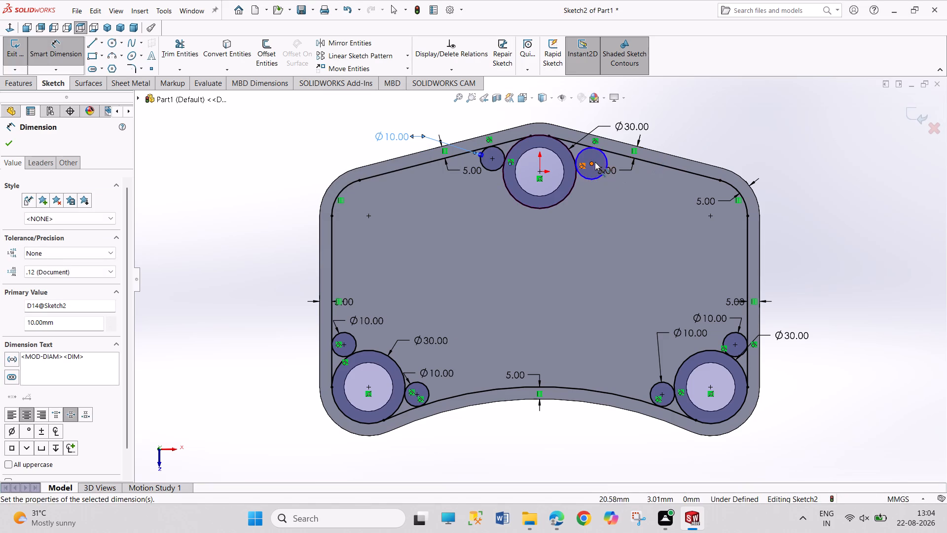
{"action": "left_click", "coordinate": [607, 159]}
{"action": "left_click", "coordinate": [642, 102]}
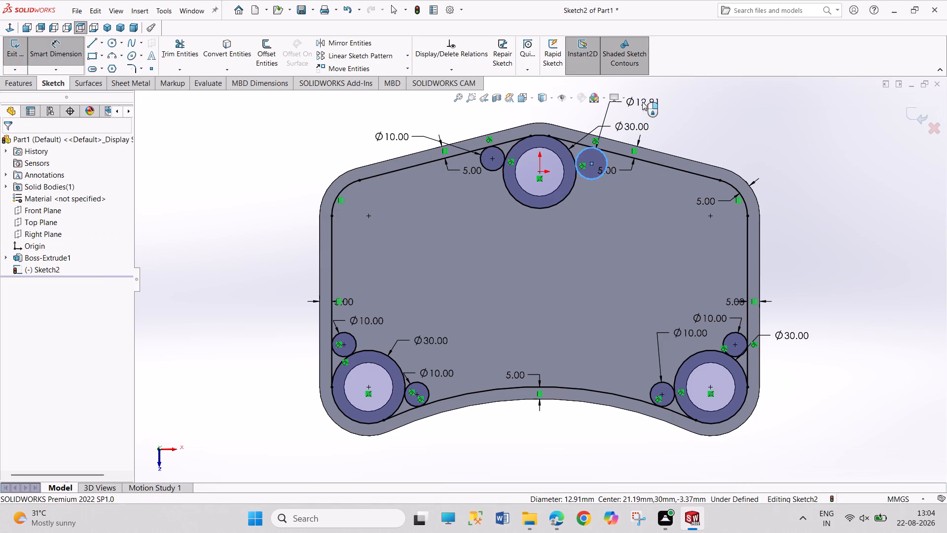
{"action": "type", "text": "10"}
{"action": "key", "text": "Return"}
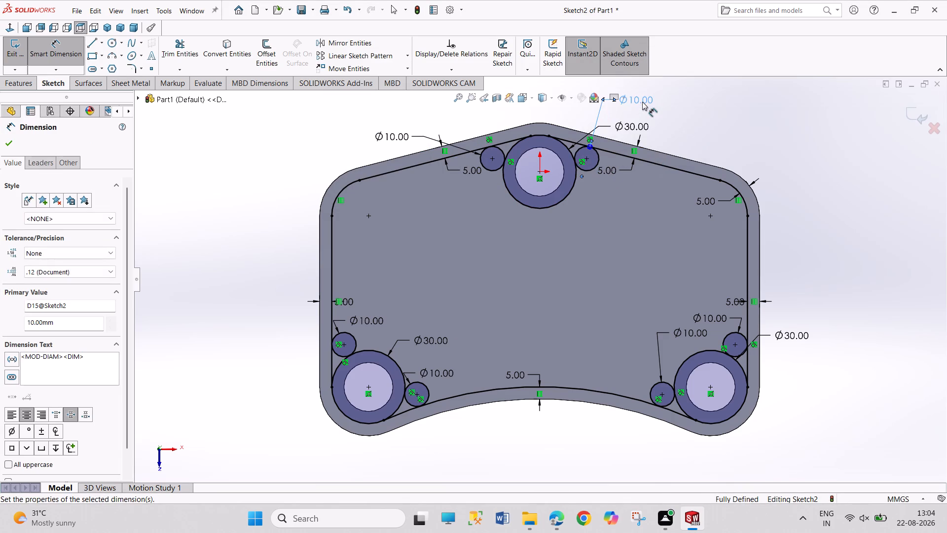
{"action": "right_click", "coordinate": [705, 124]}
{"action": "left_click", "coordinate": [719, 160]}
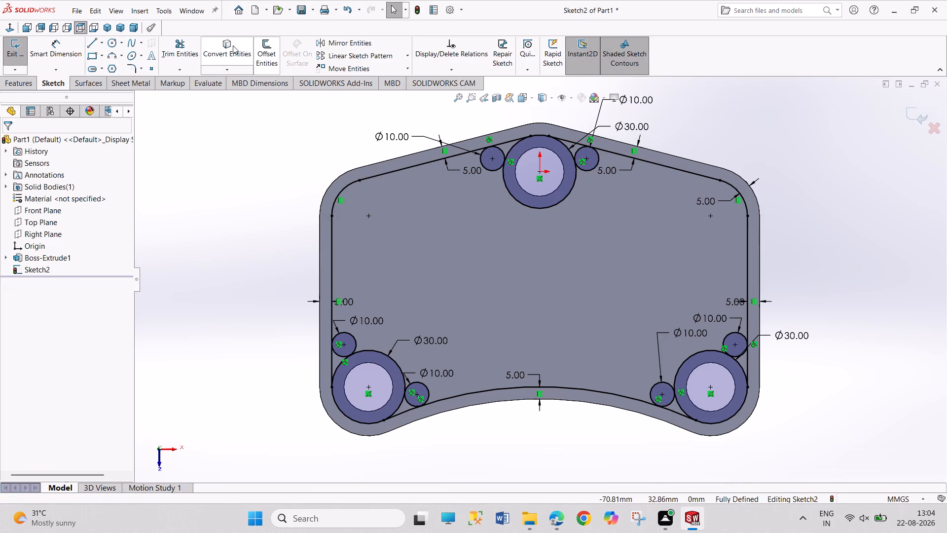
Trim the lower-left corner so the pocket outline follows the inner arc of the 30 mm circle, blended by the two 10 mm arcs.
{"action": "left_click", "coordinate": [168, 41]}
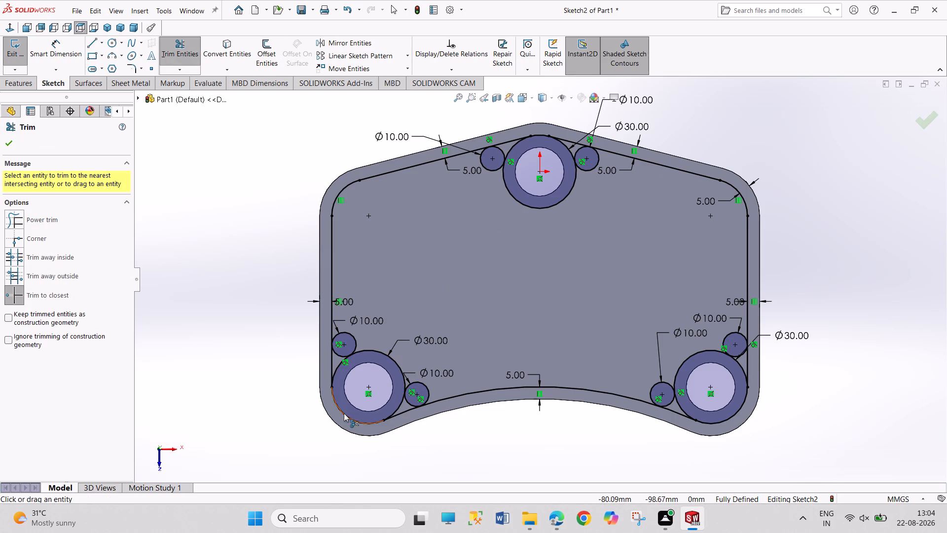
{"action": "left_click", "coordinate": [402, 412]}
{"action": "left_click", "coordinate": [393, 411]}
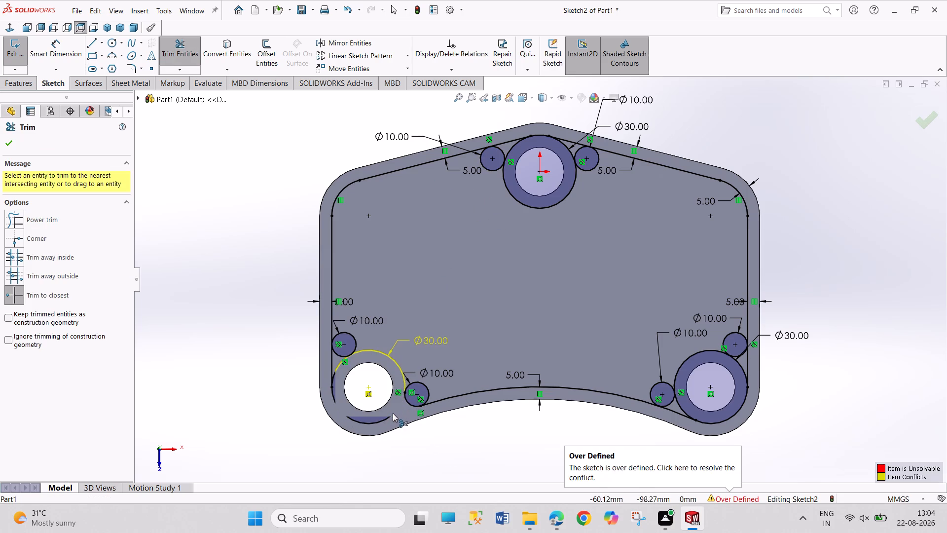
{"action": "left_click", "coordinate": [378, 423]}
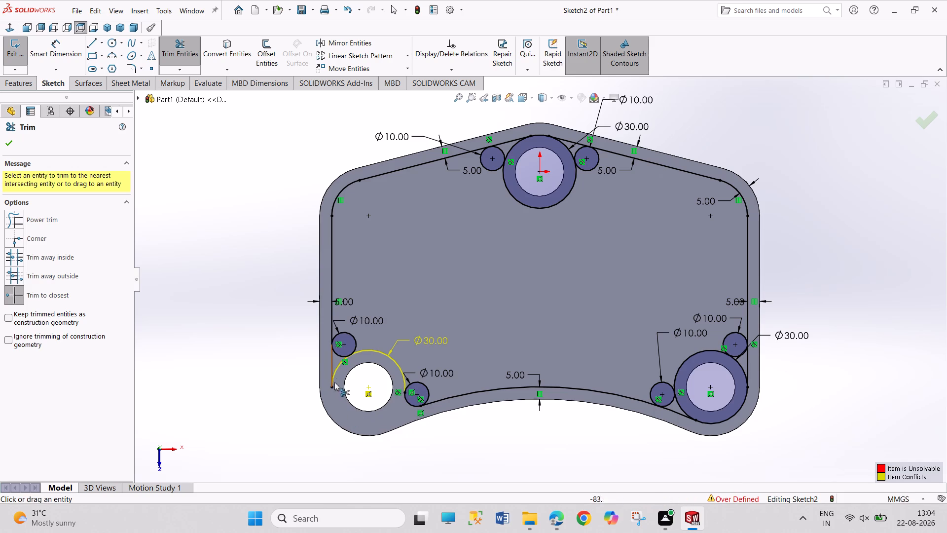
{"action": "left_click", "coordinate": [336, 373]}
{"action": "left_click", "coordinate": [332, 368]}
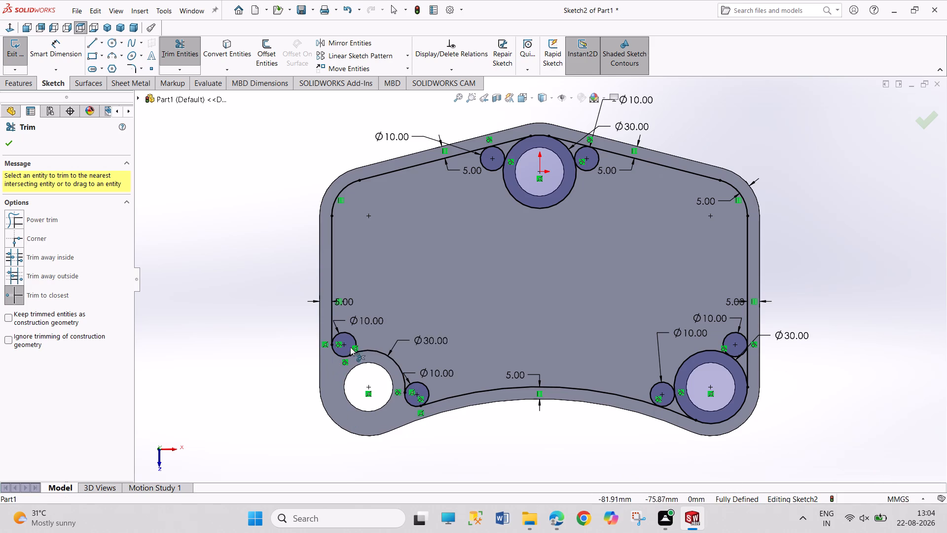
{"action": "left_click", "coordinate": [355, 337]}
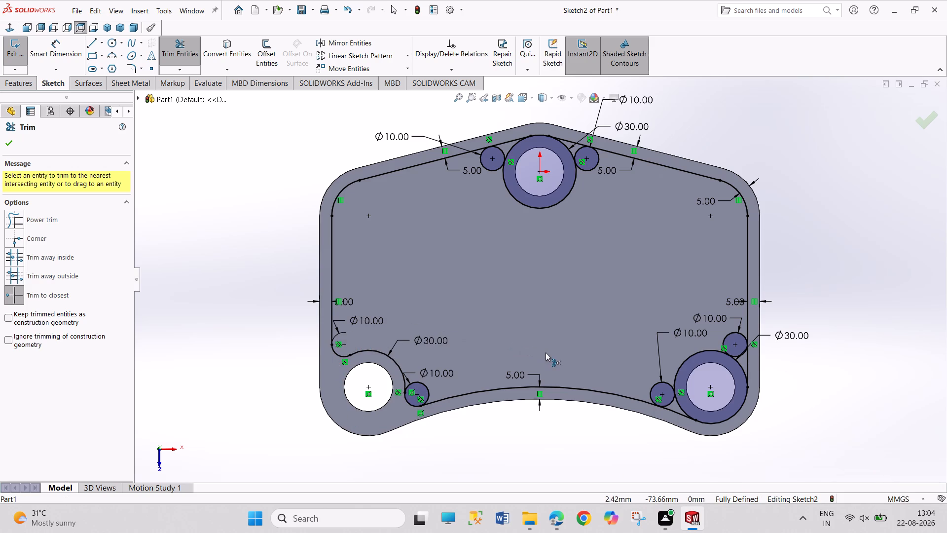
{"action": "left_click", "coordinate": [426, 386]}
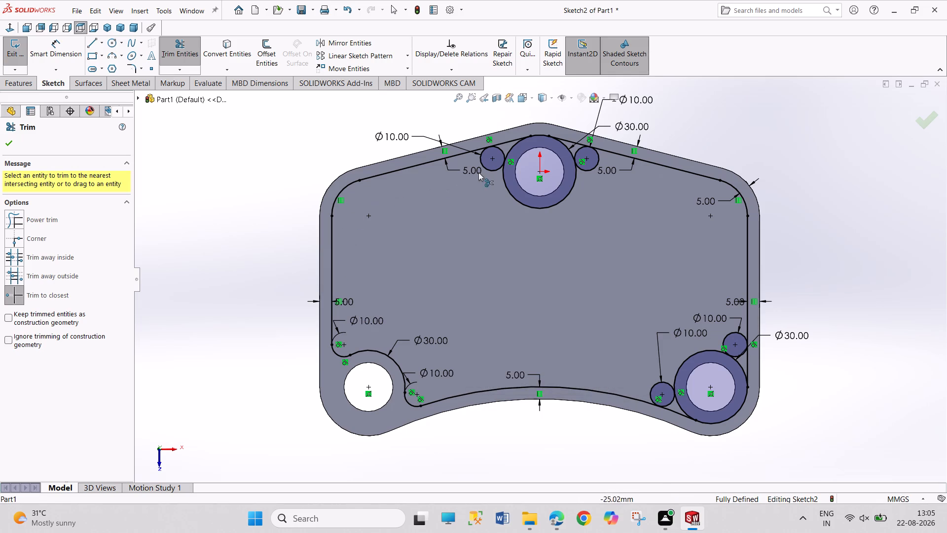
Trim the top corner so the pocket outline follows the lower arc of the 30 mm circle, blended by the two 10 mm arcs.
{"action": "left_click", "coordinate": [491, 168]}
{"action": "left_click", "coordinate": [507, 142]}
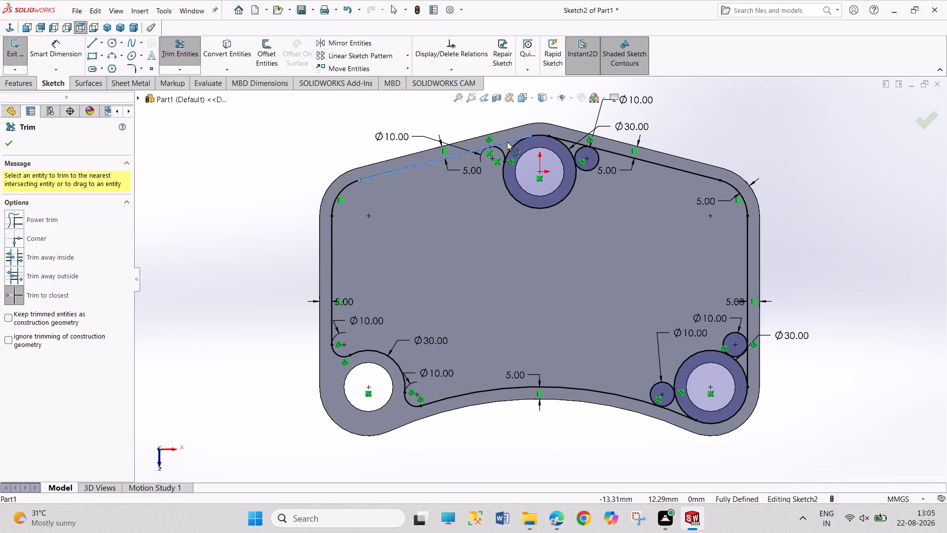
{"action": "left_click", "coordinate": [514, 144]}
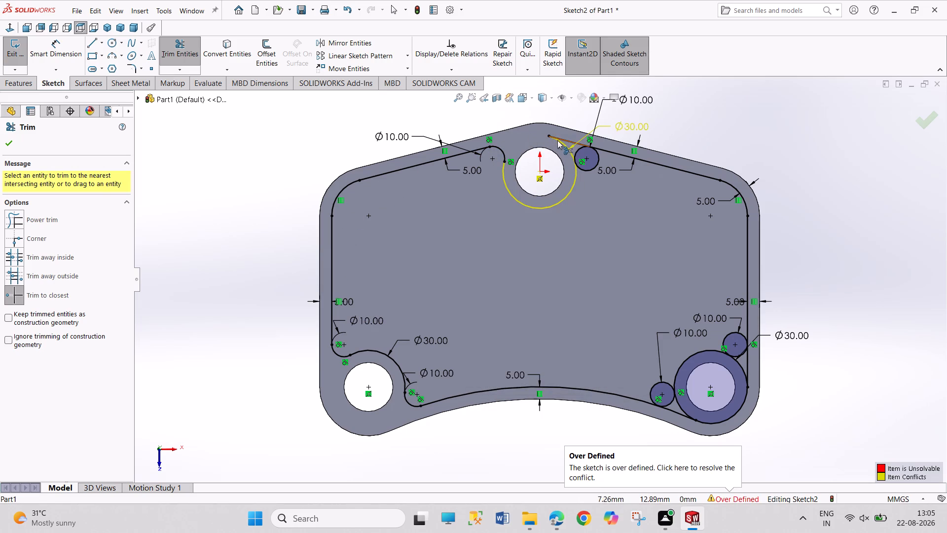
{"action": "left_click", "coordinate": [558, 140]}
{"action": "left_click", "coordinate": [564, 137]}
{"action": "left_click", "coordinate": [564, 143]}
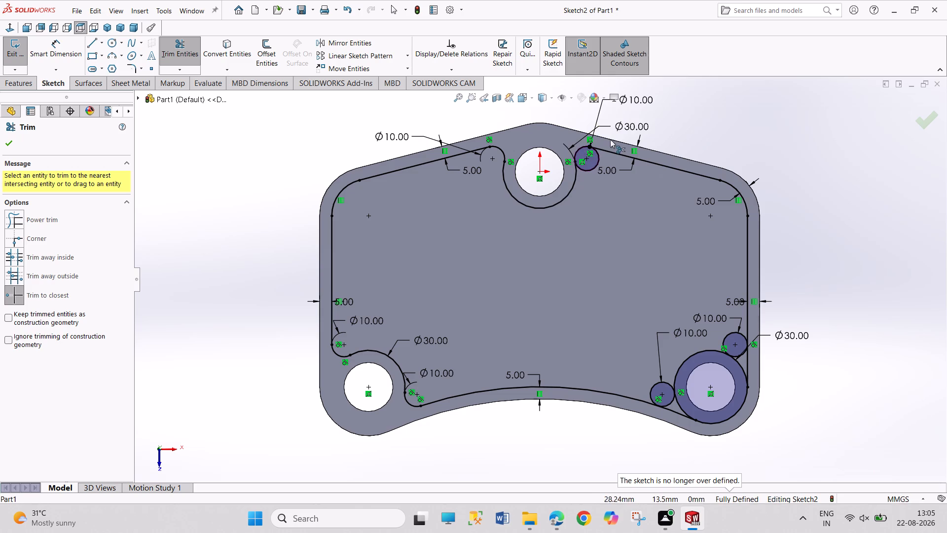
{"action": "left_click", "coordinate": [595, 167]}
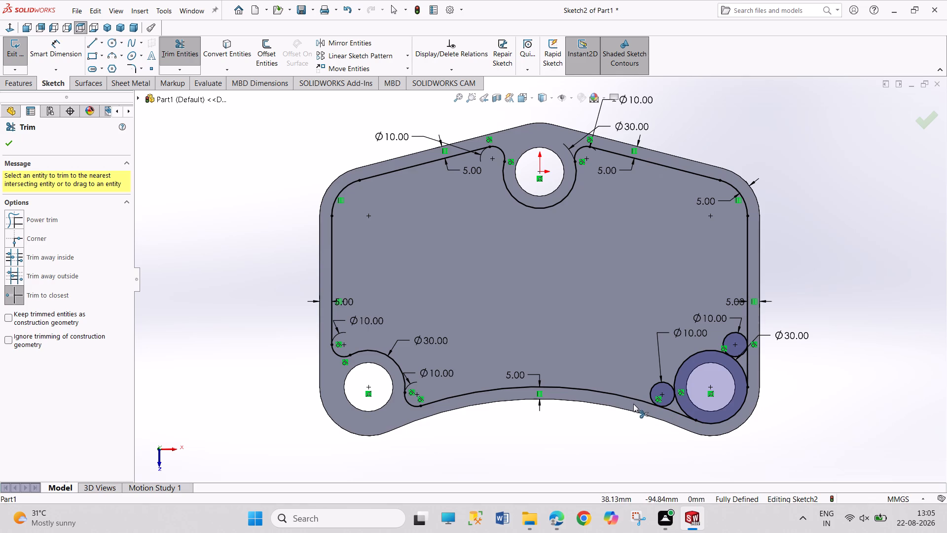
Trim the lower-right corner to the inner arc of the 30 mm circle with its two 10 mm blend arcs, and close the sketch.
{"action": "left_click", "coordinate": [656, 383]}
{"action": "left_click", "coordinate": [726, 338]}
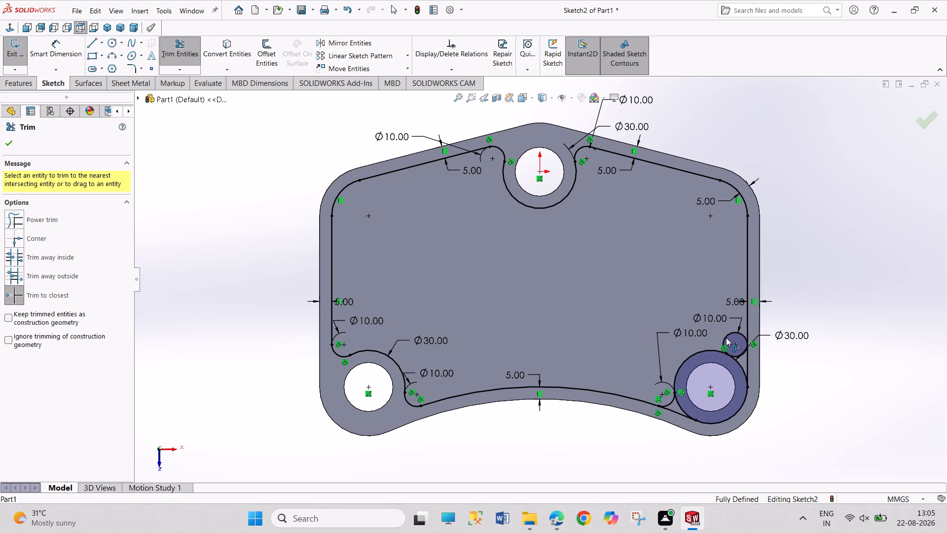
{"action": "left_click", "coordinate": [709, 424]}
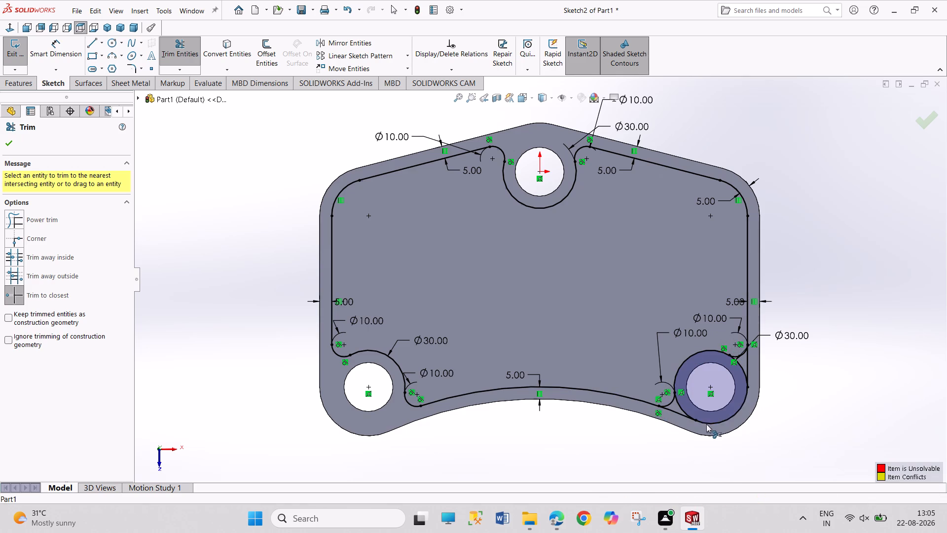
{"action": "left_click", "coordinate": [686, 418]}
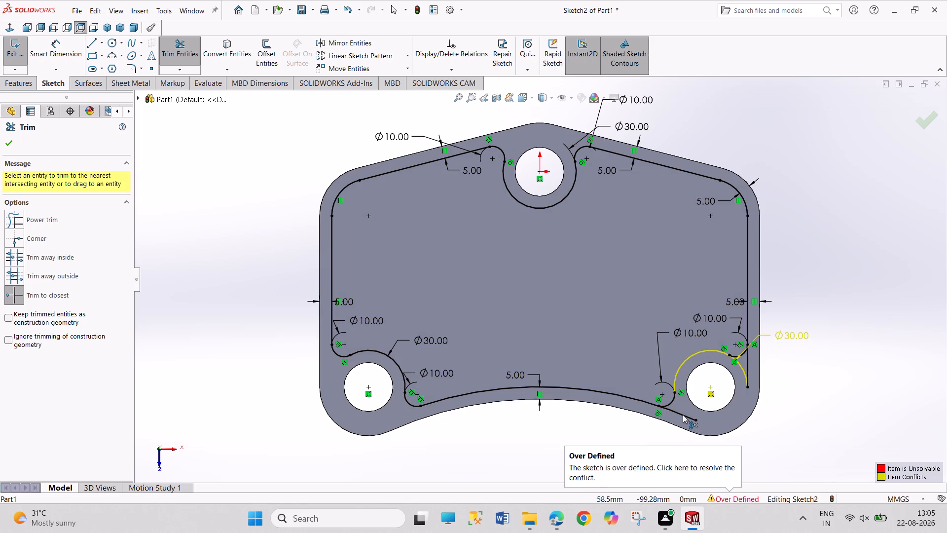
{"action": "left_click", "coordinate": [683, 415]}
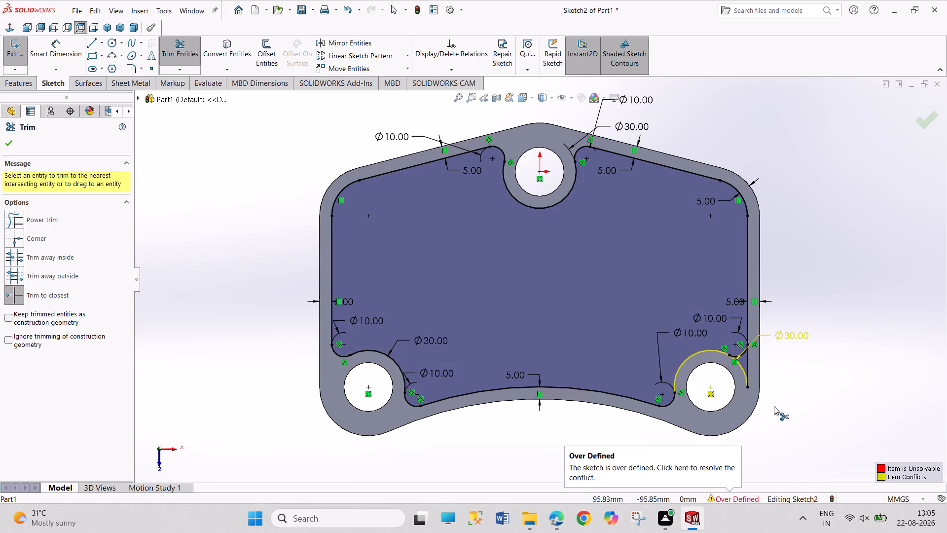
{"action": "left_click", "coordinate": [746, 376]}
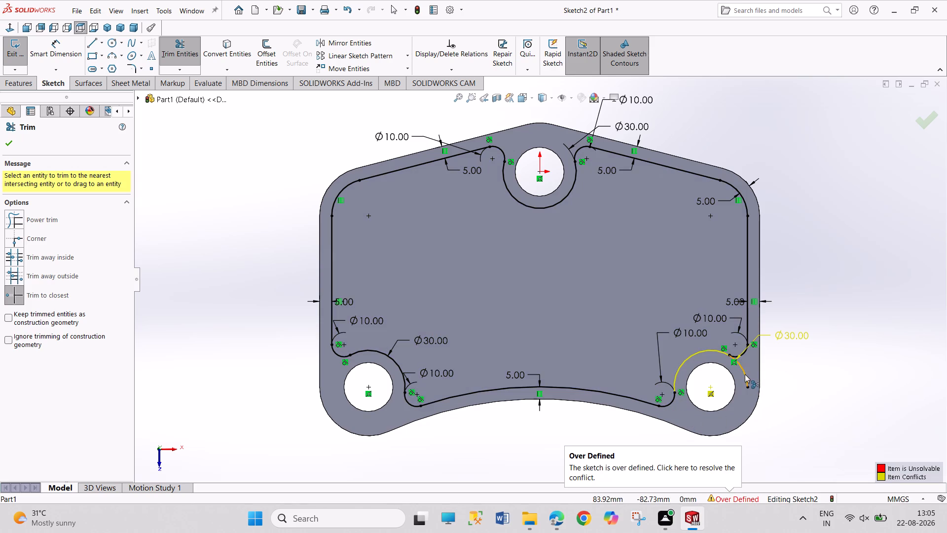
{"action": "left_click", "coordinate": [745, 374]}
{"action": "right_click", "coordinate": [783, 378]}
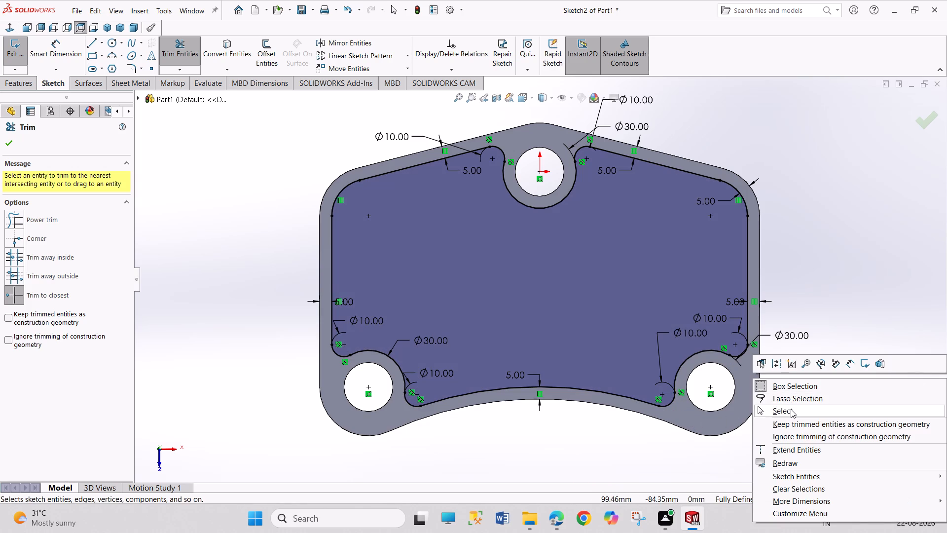
{"action": "left_click", "coordinate": [791, 409]}
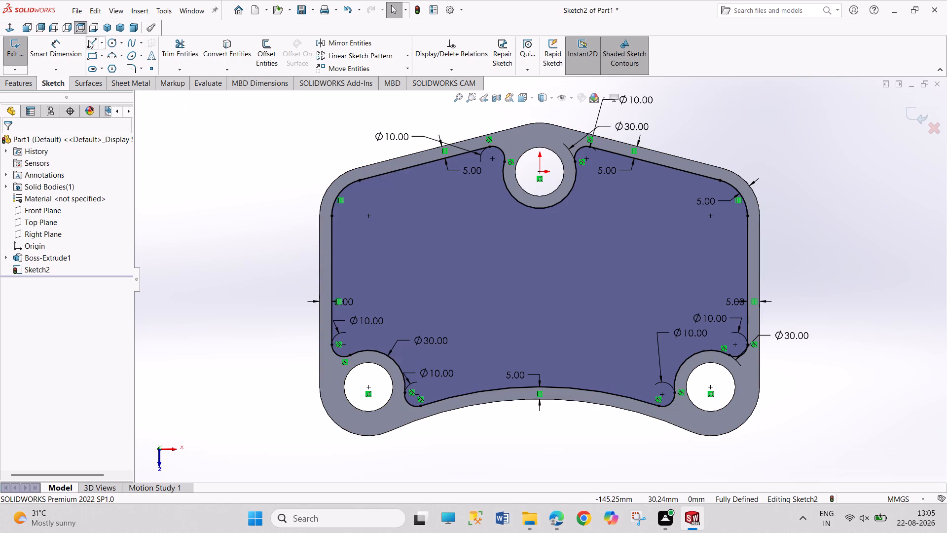
{"action": "left_click", "coordinate": [17, 54]}
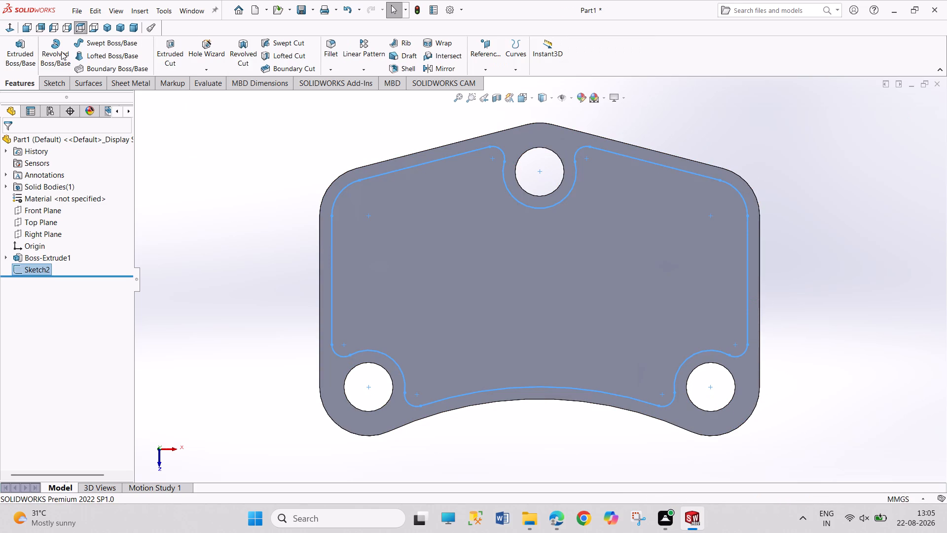
Cut-extrude the closed pocket outline to a blind depth of 25 mm.
{"action": "left_click", "coordinate": [167, 51]}
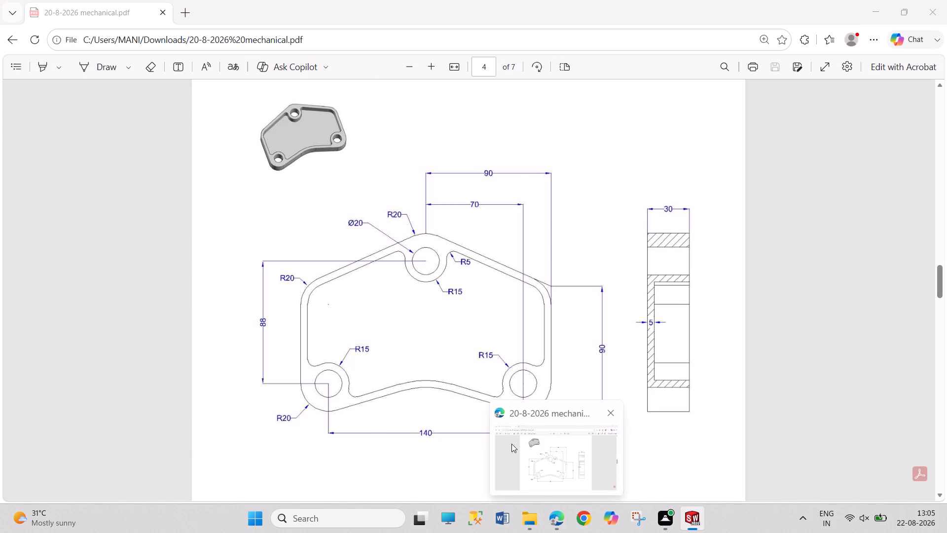
{"action": "type", "text": "25"}
{"action": "key", "text": "Return"}
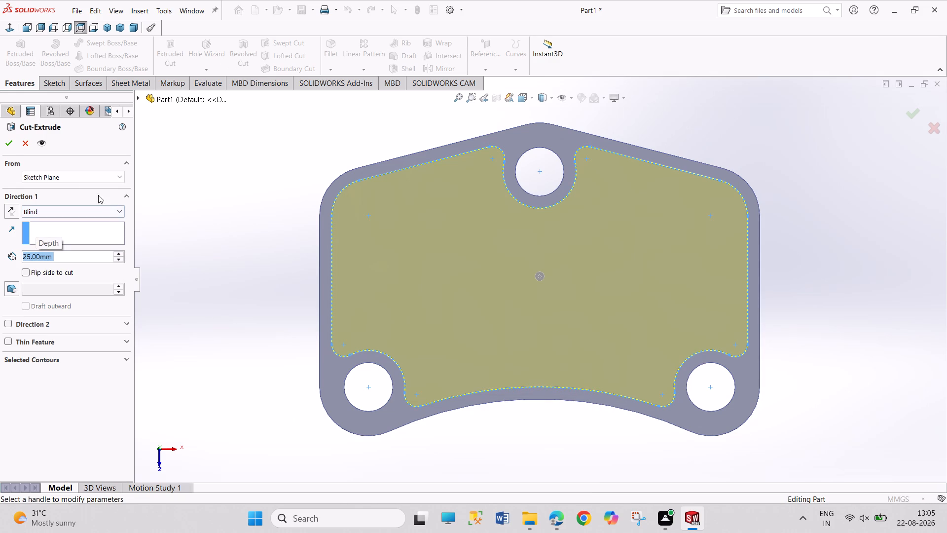
{"action": "left_click", "coordinate": [5, 148]}
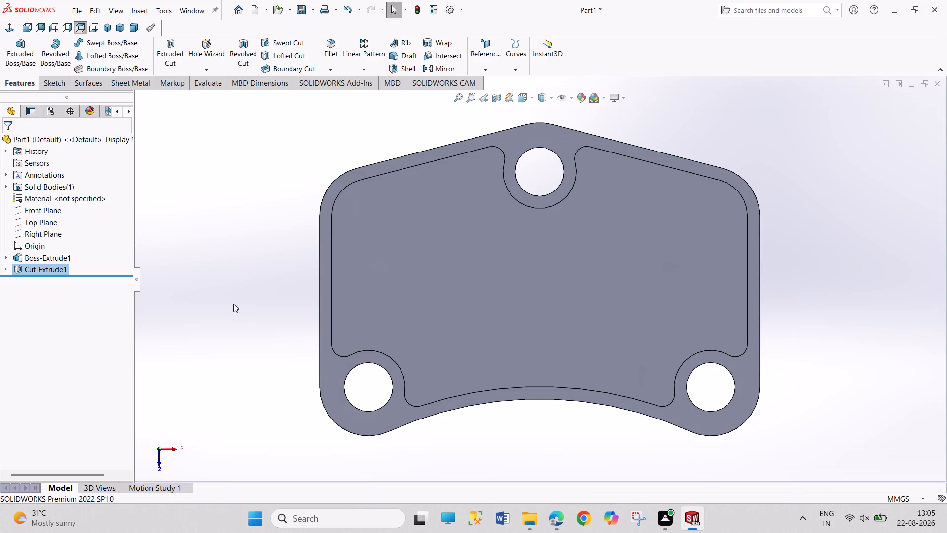
Inspect the pocket from several angles and in a temporary section view through the Front Plane.
{"action": "middle_click_drag", "start_coordinate": [233, 304], "coordinate": [300, 171]}
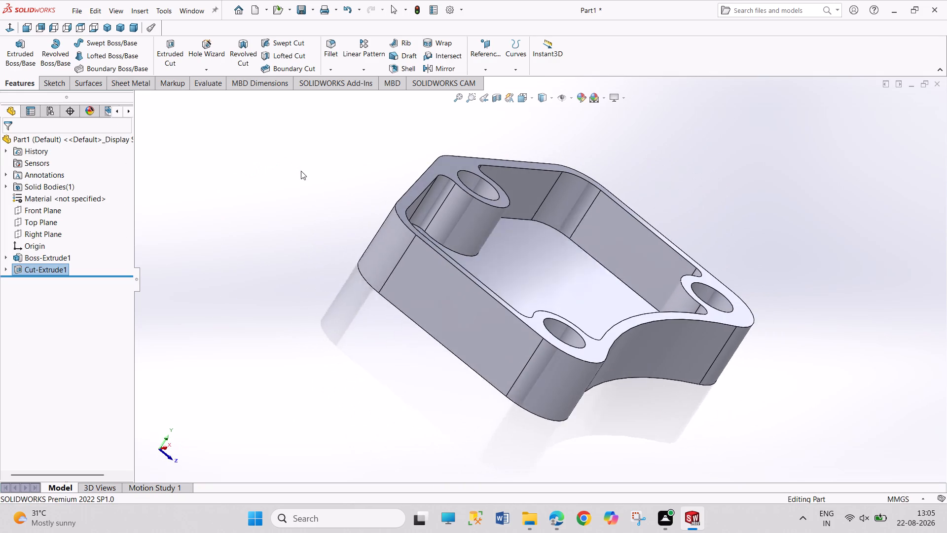
{"action": "middle_click_drag", "start_coordinate": [293, 383], "coordinate": [201, 338]}
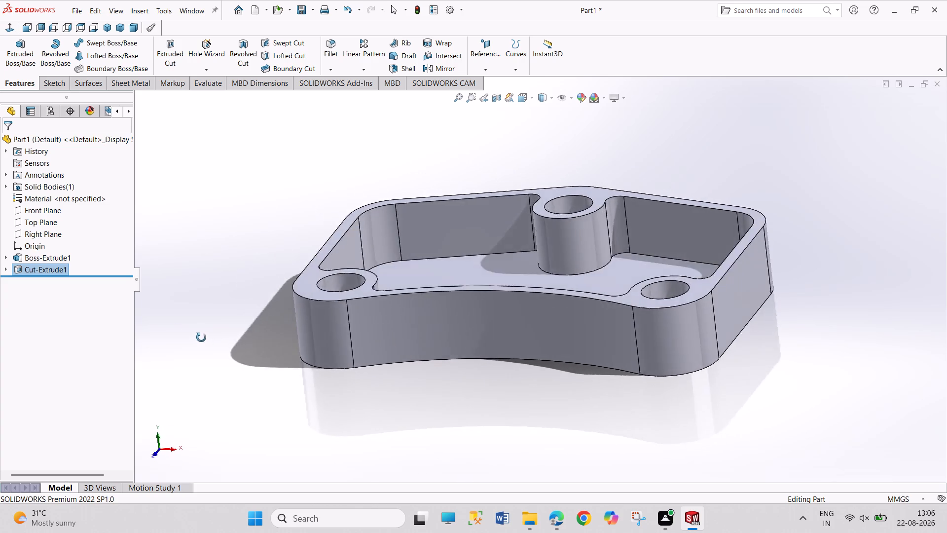
{"action": "middle_click_drag", "start_coordinate": [201, 338], "coordinate": [177, 330]}
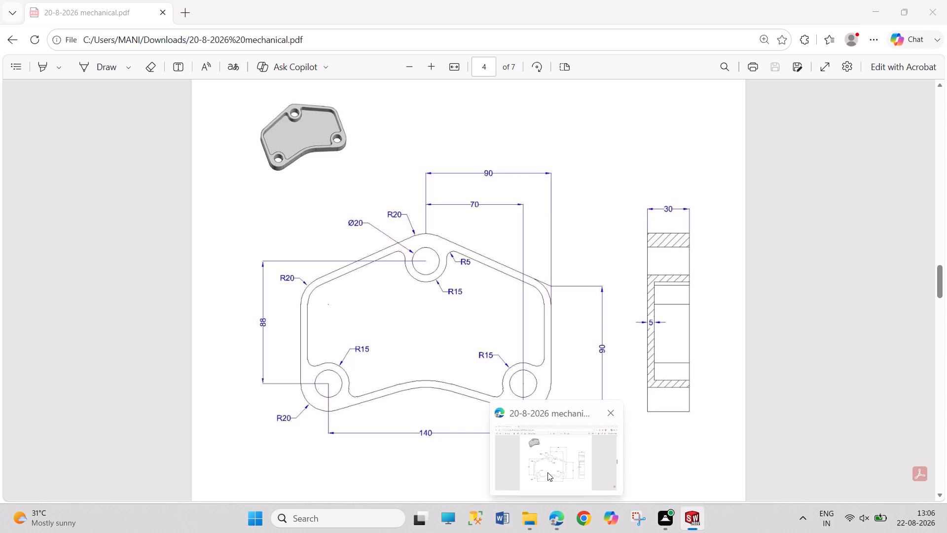
{"action": "middle_click_drag", "start_coordinate": [490, 390], "coordinate": [543, 429]}
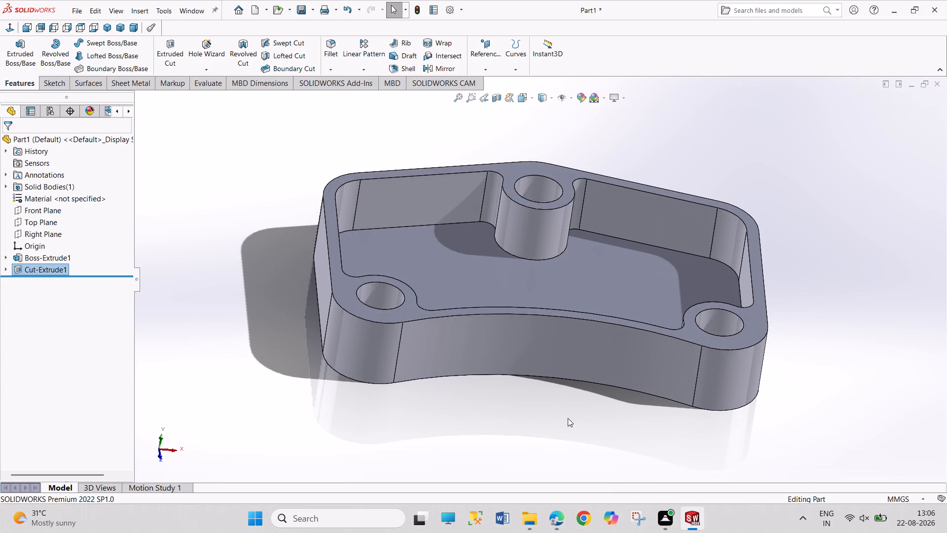
{"action": "left_click", "coordinate": [494, 101]}
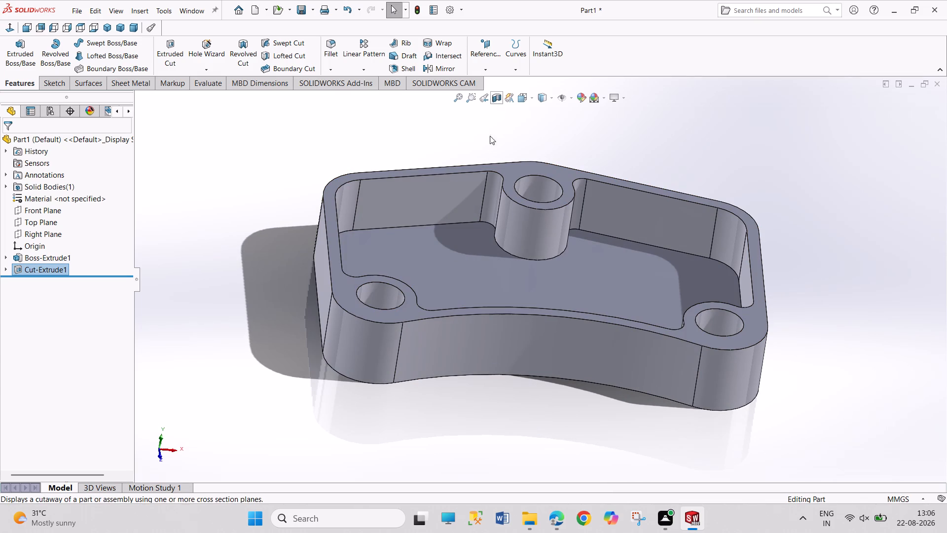
{"action": "left_click", "coordinate": [505, 263]}
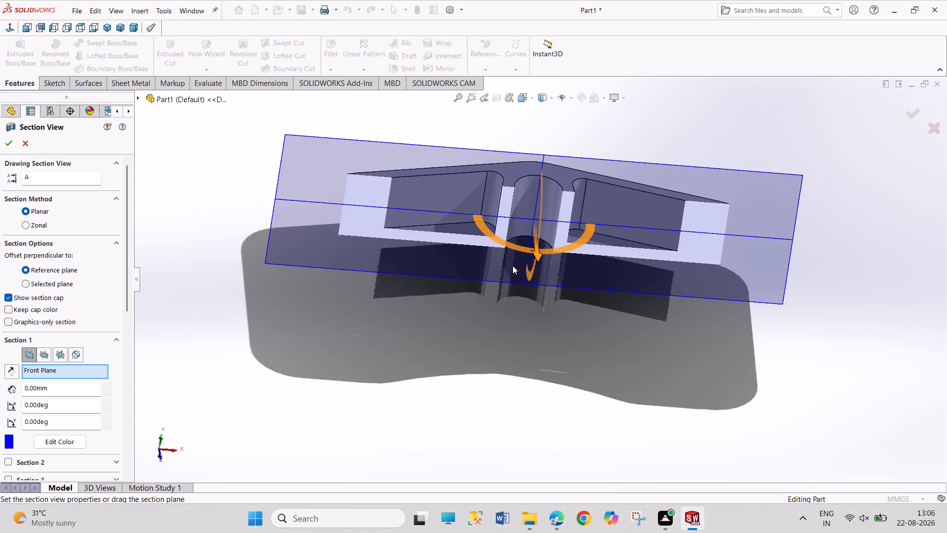
{"action": "middle_click_drag", "start_coordinate": [528, 303], "coordinate": [519, 255]}
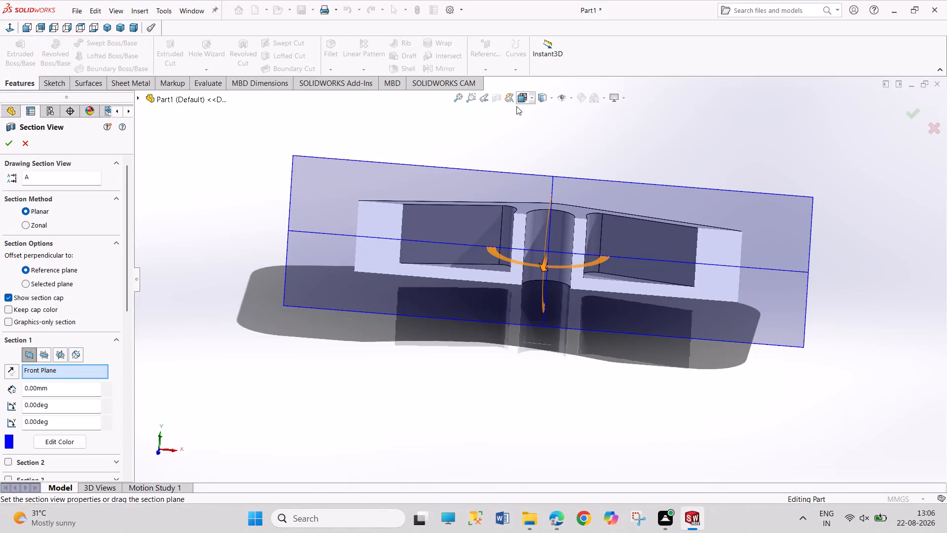
{"action": "left_click", "coordinate": [23, 148]}
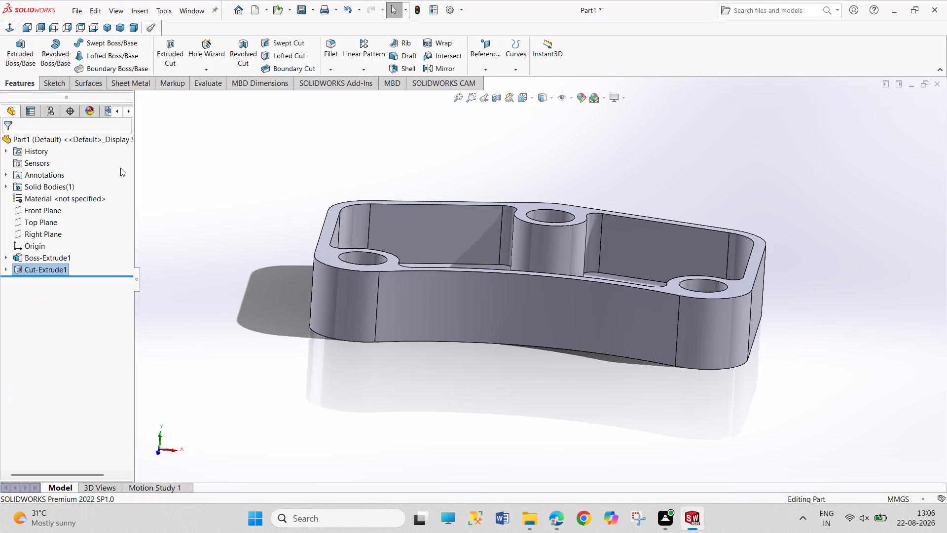
{"action": "left_click", "coordinate": [219, 225]}
{"action": "middle_click_drag", "start_coordinate": [226, 240], "coordinate": [239, 251]}
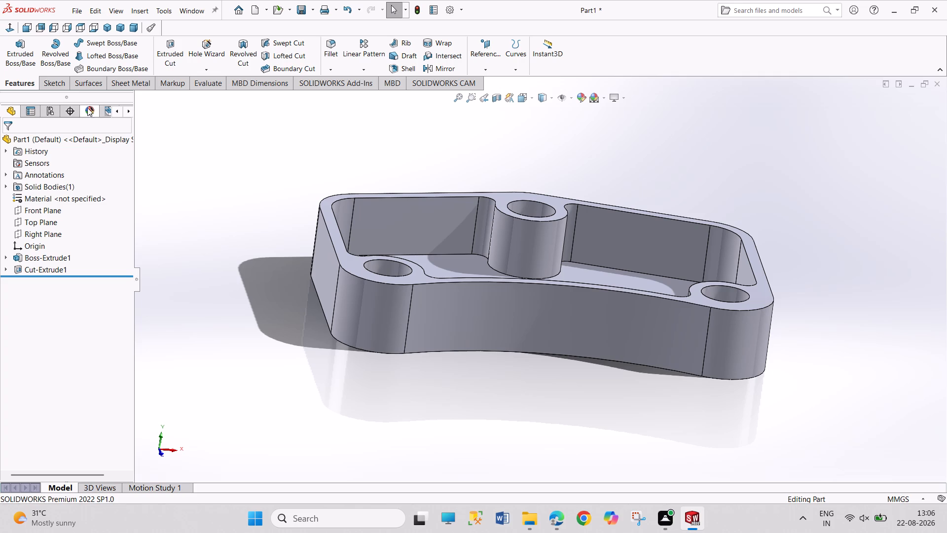
Save the finished cover plate as PART 1.3 in the FUJI folder as a SOLIDWORKS part.
{"action": "left_click", "coordinate": [106, 32]}
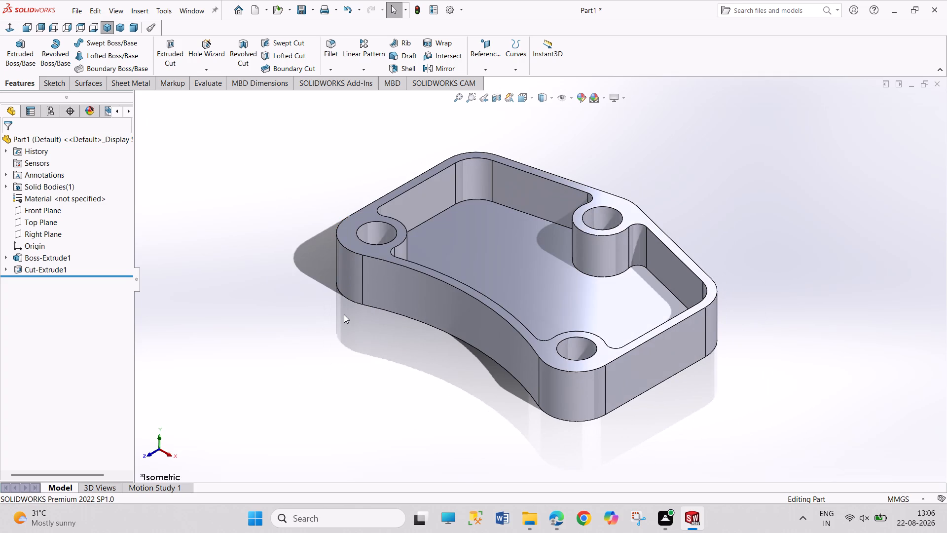
{"action": "key", "text": "ctrl+s"}
{"action": "left_click", "coordinate": [344, 314], "text": "ctrl"}
{"action": "key", "text": "p"}
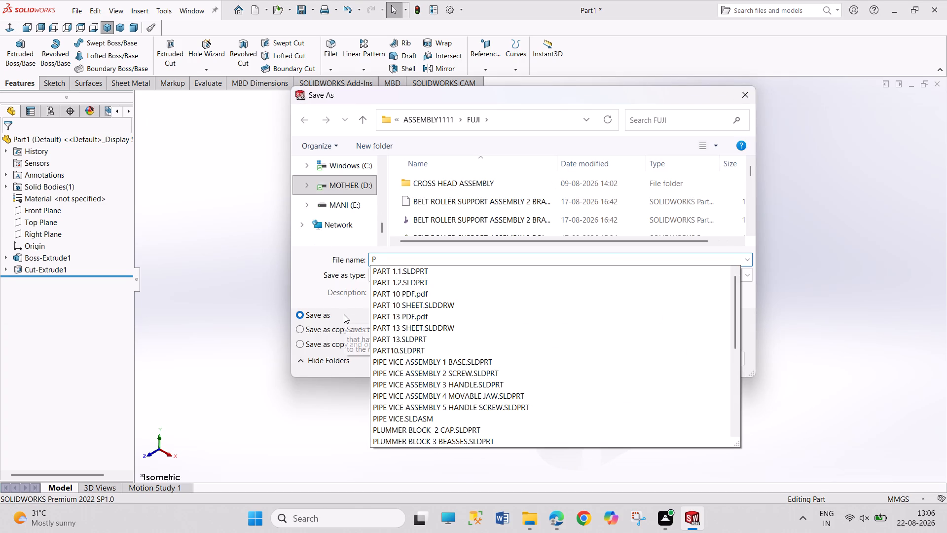
{"action": "type", "text": "ART"}
{"action": "key", "text": "space"}
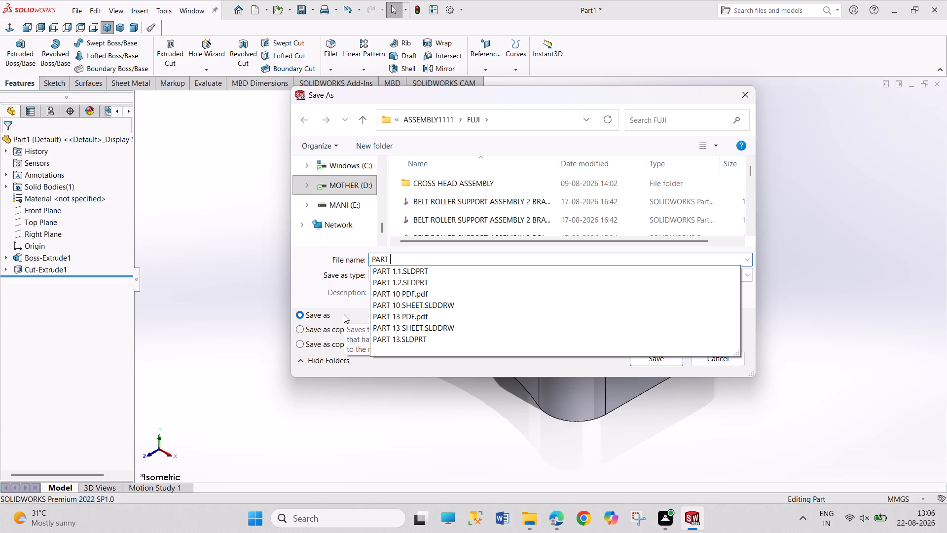
{"action": "type", "text": ".3"}
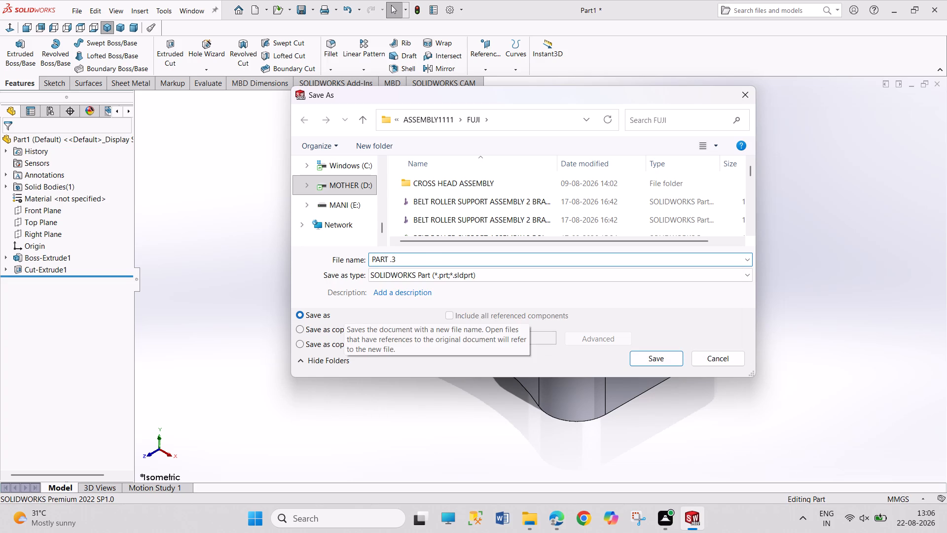
{"action": "key", "text": "Left"}
{"action": "key", "text": "Left"}
{"action": "key", "text": "1"}
{"action": "key", "text": "Right"}
{"action": "key", "text": "Right"}
{"action": "key", "text": "Return"}
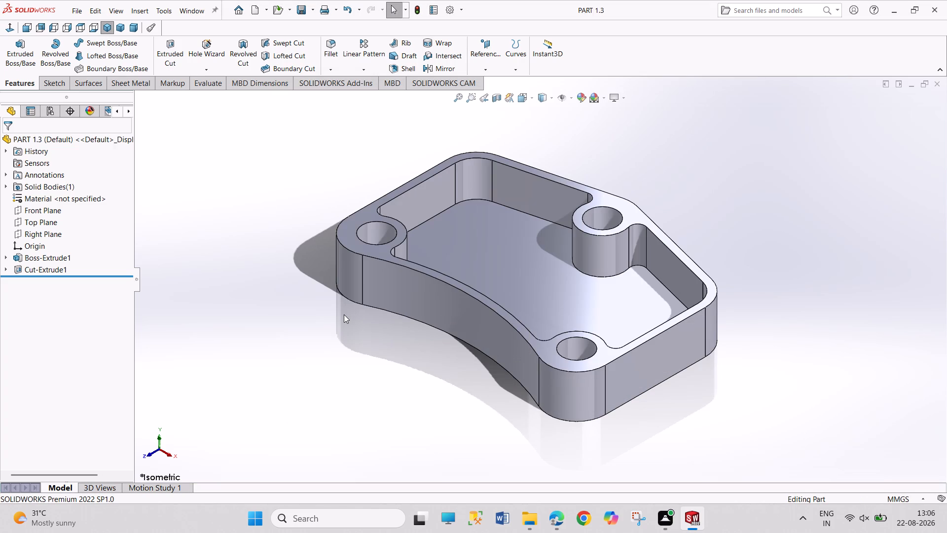
Create a new blank part document.
{"action": "key", "text": "ctrl+n"}
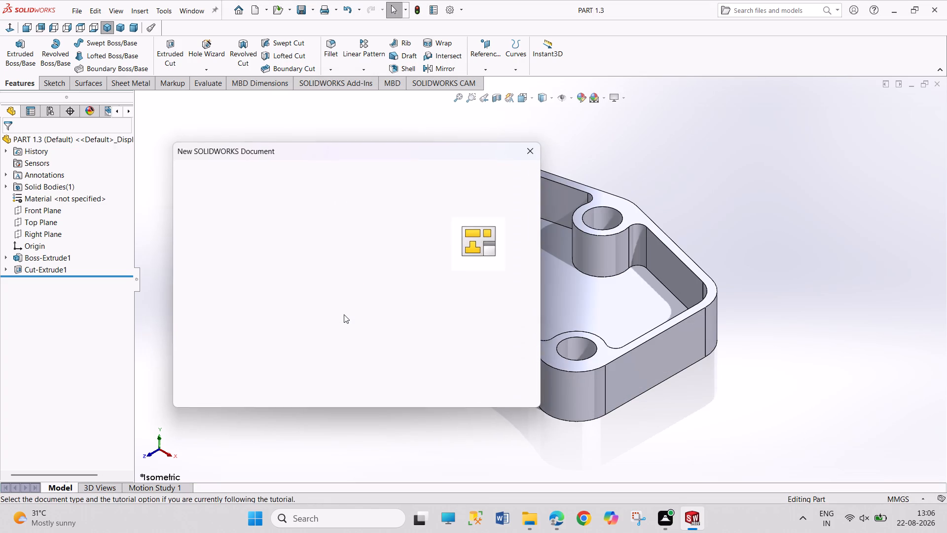
{"action": "key", "text": "Return"}
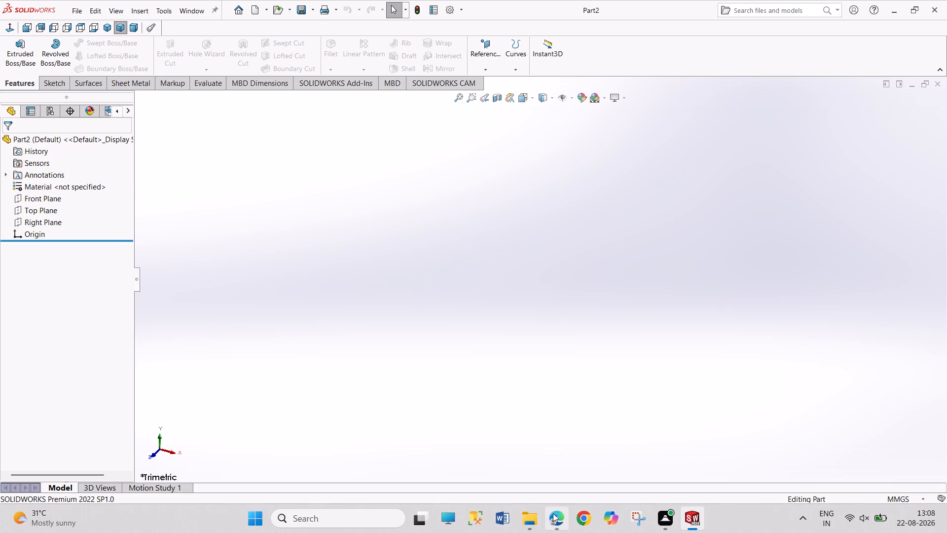
Switch to the PDF and look through the part drawings on pages 3 to 7, ending at the page 3 double-arm link.
{"action": "left_click", "coordinate": [555, 469]}
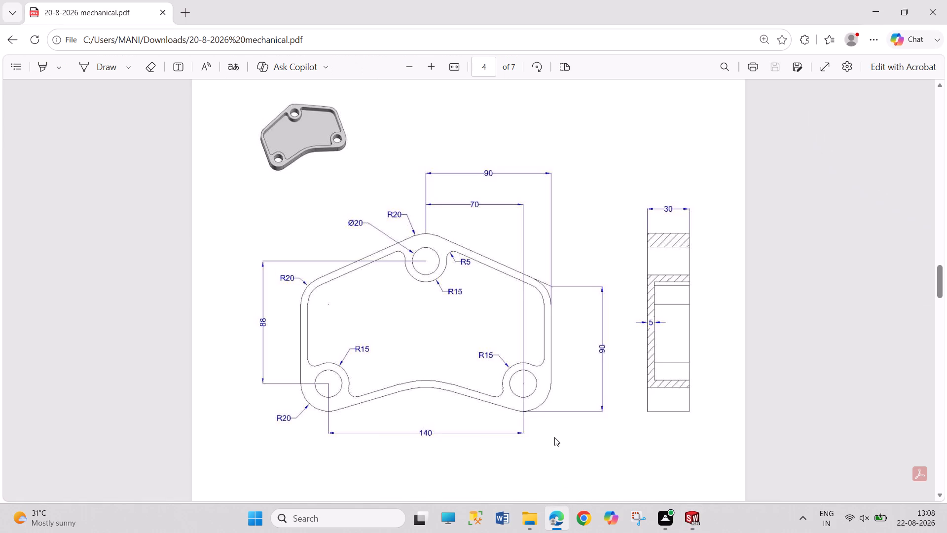
{"action": "scroll", "coordinate": [554, 437], "scroll_direction": "down", "scroll_amount": 10}
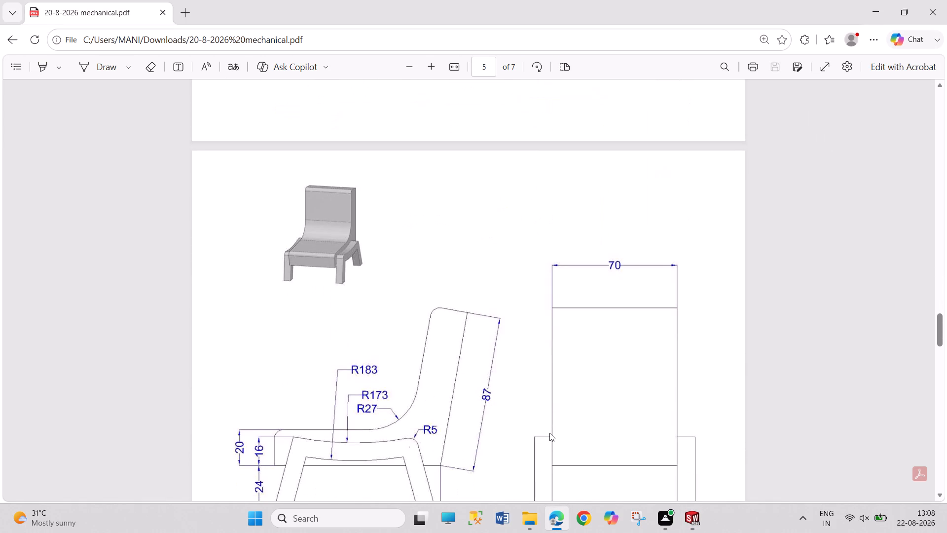
{"action": "scroll", "coordinate": [549, 435], "scroll_direction": "down", "scroll_amount": 11}
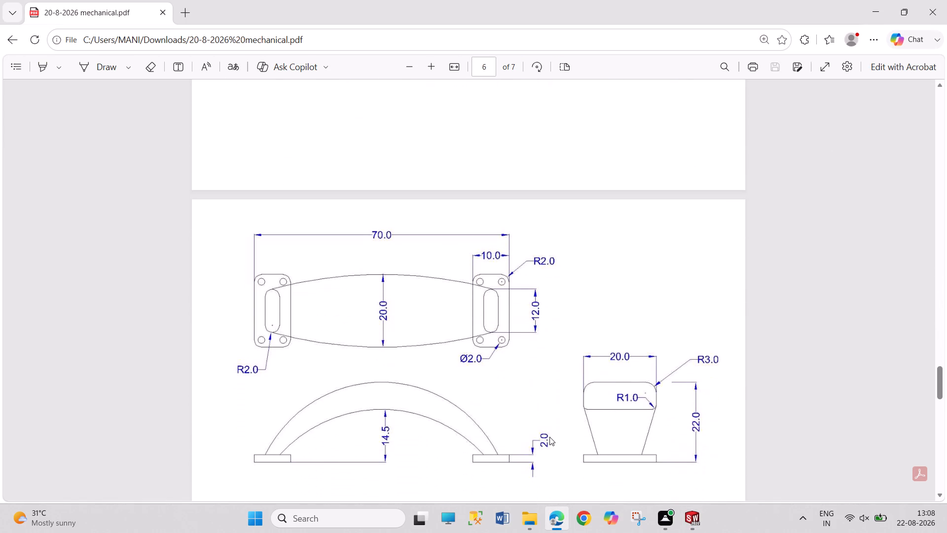
{"action": "scroll", "coordinate": [549, 439], "scroll_direction": "down", "scroll_amount": 5}
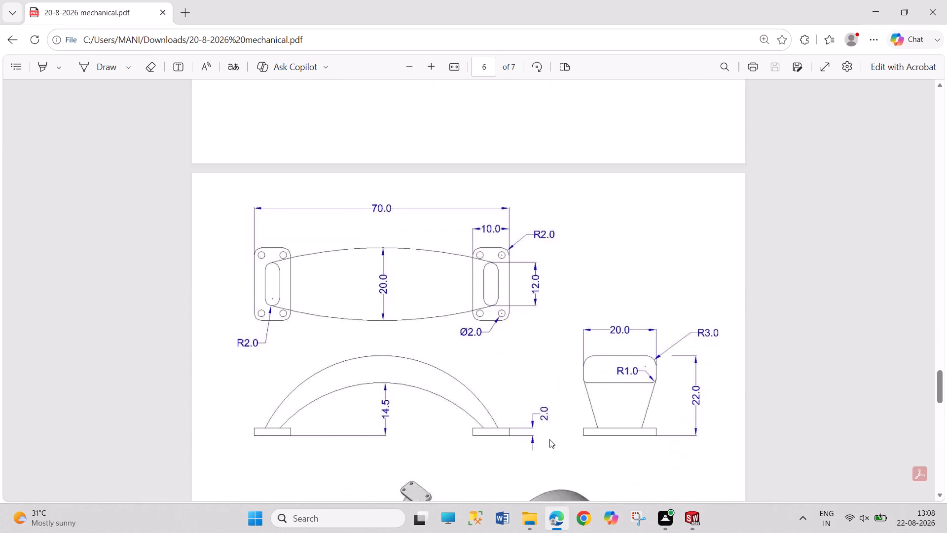
{"action": "scroll", "coordinate": [549, 439], "scroll_direction": "down", "scroll_amount": 10}
{"action": "scroll", "coordinate": [550, 439], "scroll_direction": "up", "scroll_amount": 1}
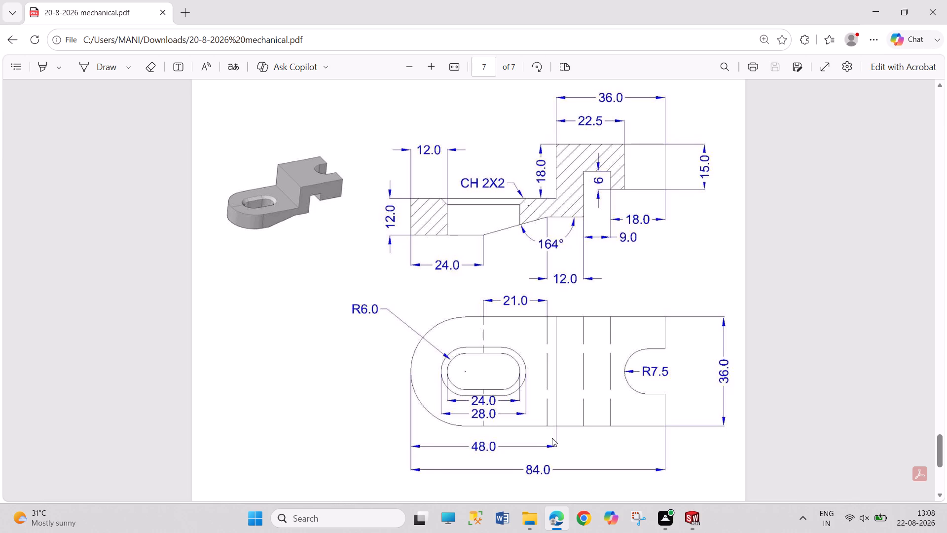
{"action": "scroll", "coordinate": [400, 396], "scroll_direction": "down", "scroll_amount": 14}
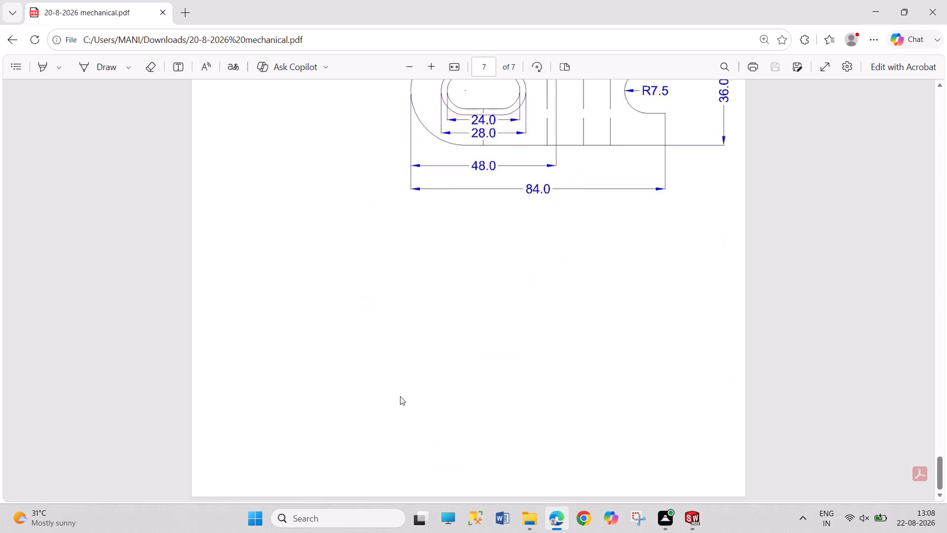
{"action": "scroll", "coordinate": [400, 396], "scroll_direction": "up", "scroll_amount": 20}
{"action": "scroll", "coordinate": [398, 397], "scroll_direction": "up", "scroll_amount": 17}
{"action": "scroll", "coordinate": [395, 396], "scroll_direction": "up", "scroll_amount": 4}
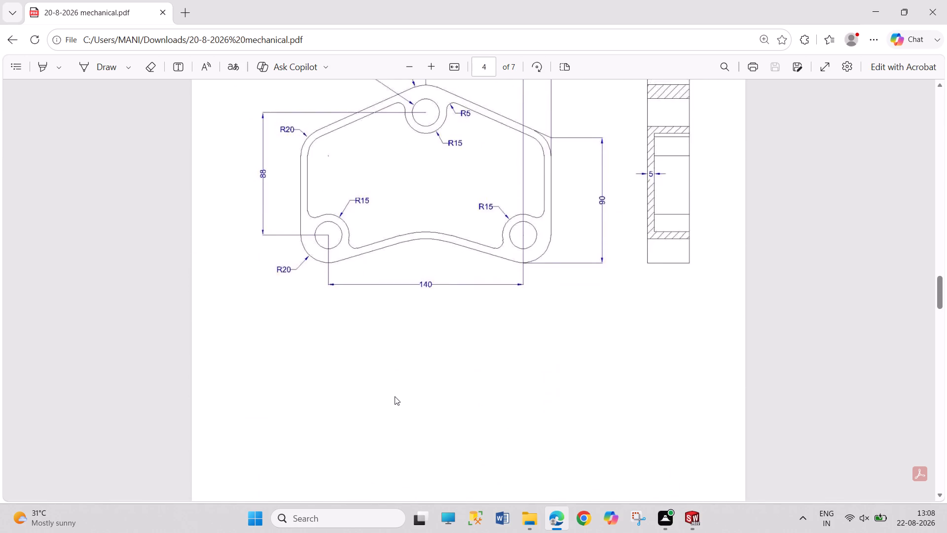
{"action": "scroll", "coordinate": [395, 396], "scroll_direction": "up", "scroll_amount": 9}
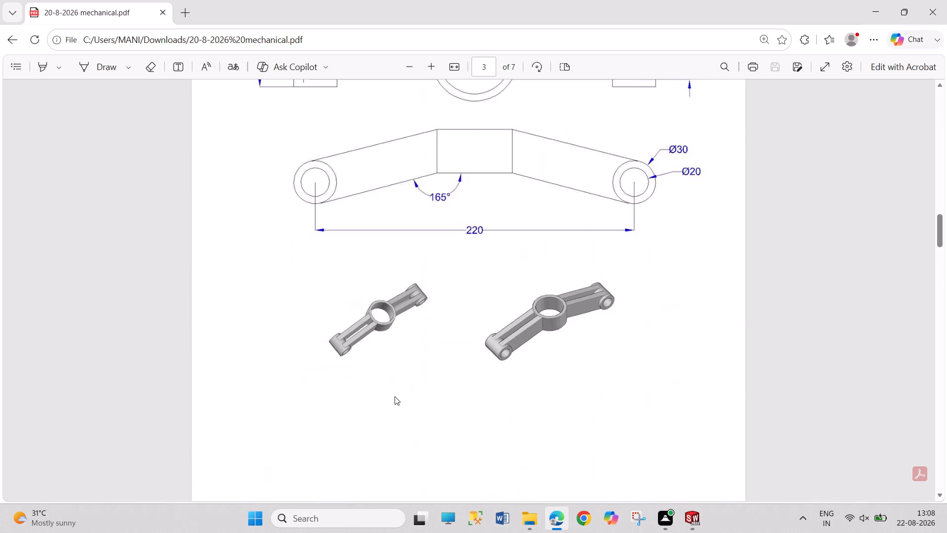
{"action": "scroll", "coordinate": [395, 396], "scroll_direction": "up", "scroll_amount": 2}
{"action": "right_click", "coordinate": [395, 396]}
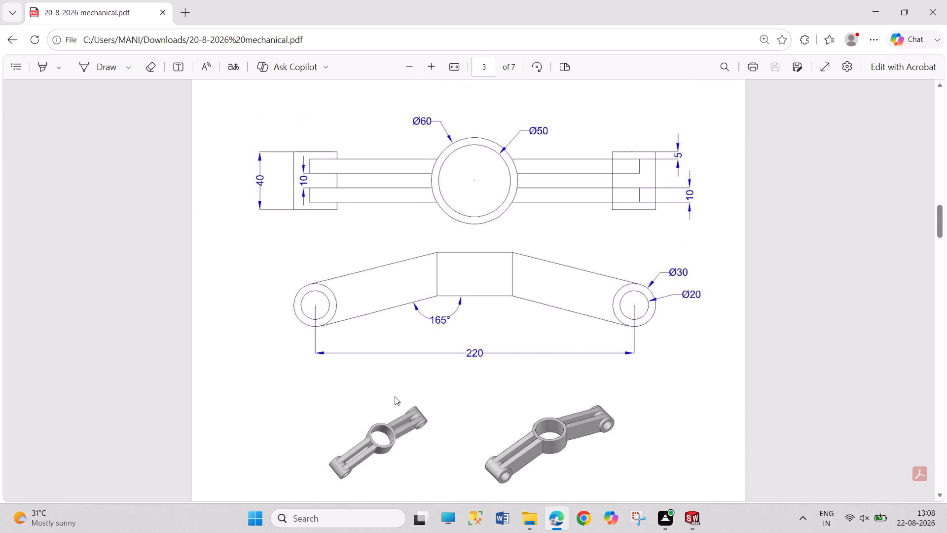
{"action": "left_click", "coordinate": [369, 405]}
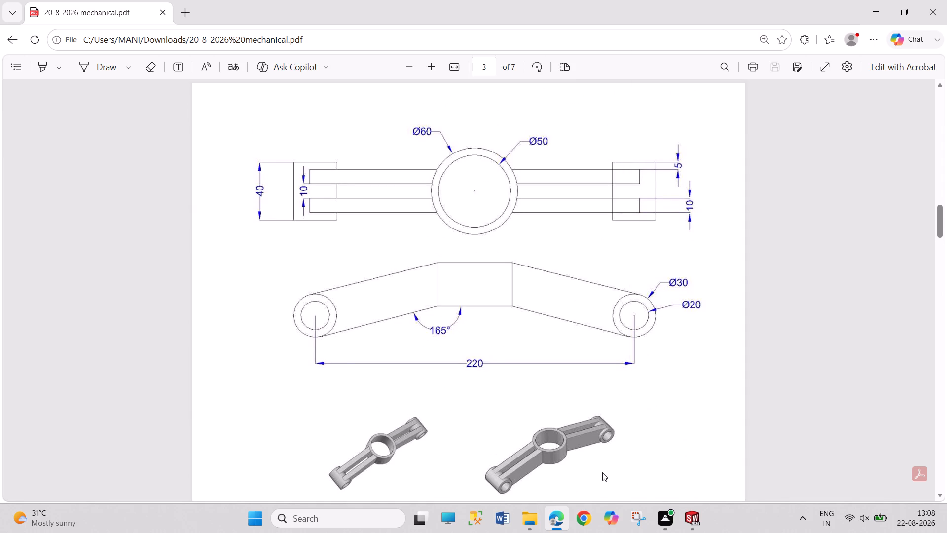
In the new SOLIDWORKS part, sketch a circle centred on the origin on the Top Plane and dimension it to 50 mm diameter.
{"action": "left_click", "coordinate": [688, 511]}
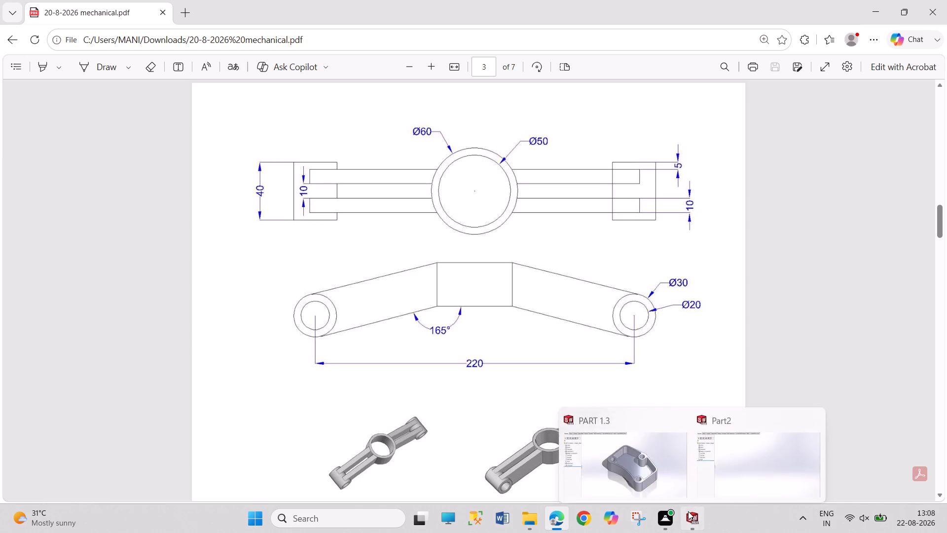
{"action": "left_click", "coordinate": [44, 213]}
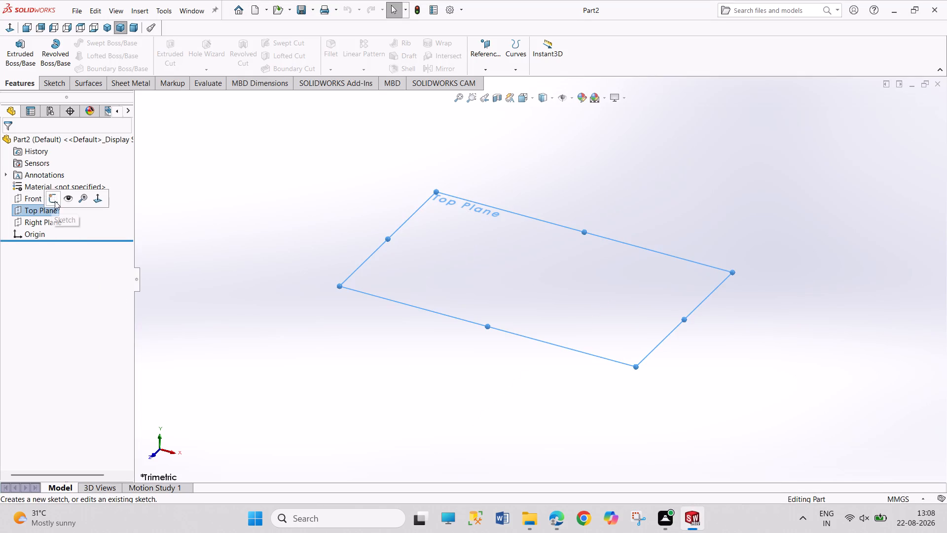
{"action": "left_click", "coordinate": [55, 201]}
{"action": "left_click", "coordinate": [109, 43]}
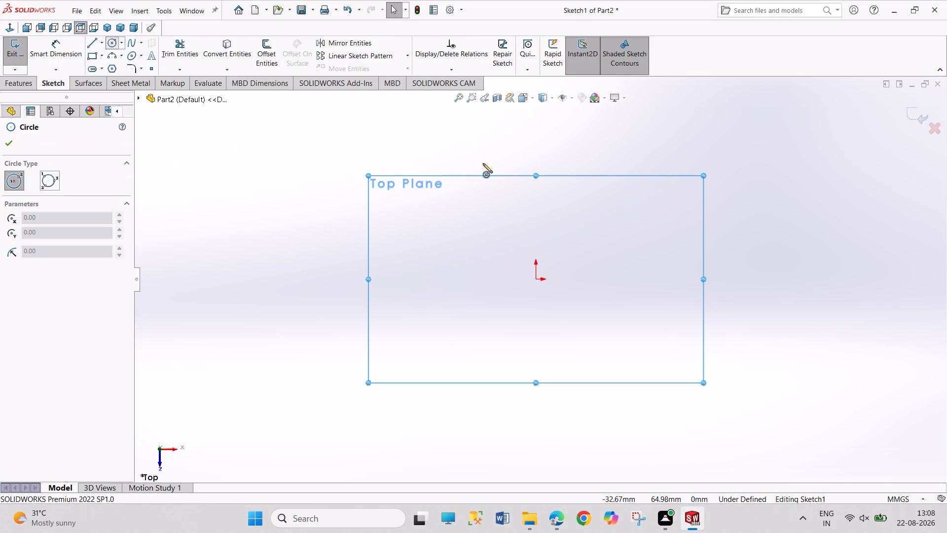
{"action": "left_click", "coordinate": [534, 280]}
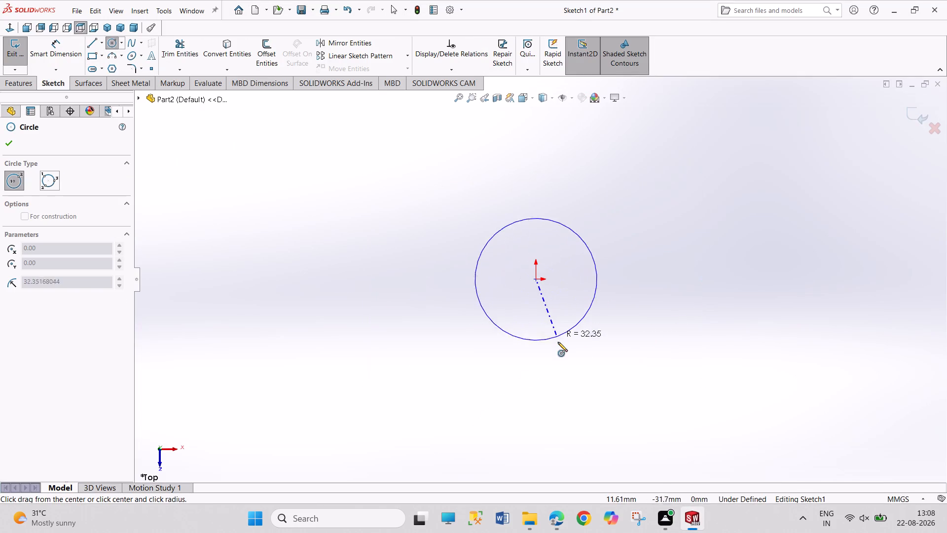
{"action": "left_click_drag", "start_coordinate": [558, 342], "coordinate": [571, 345]}
{"action": "right_click_drag", "start_coordinate": [630, 342], "coordinate": [604, 231]}
{"action": "left_click", "coordinate": [578, 230]}
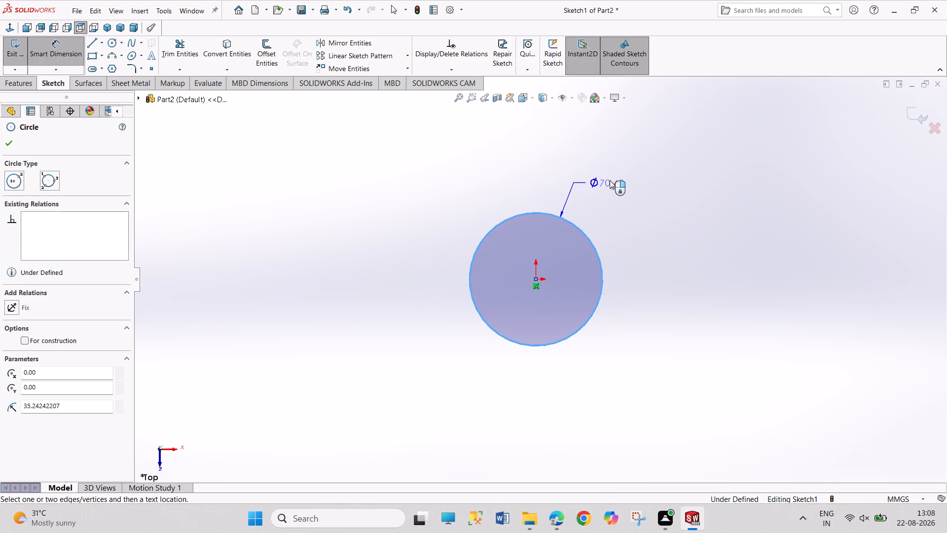
{"action": "left_click", "coordinate": [646, 179]}
{"action": "type", "text": "50"}
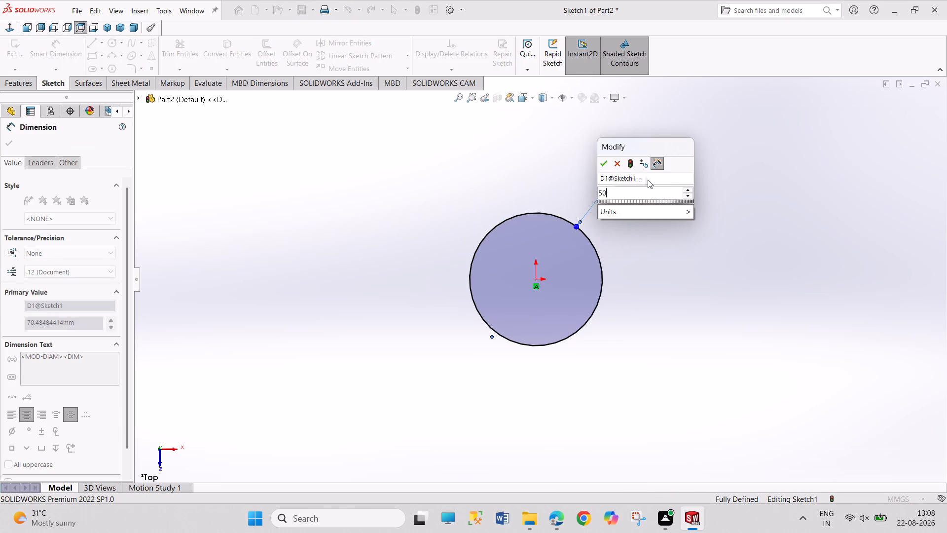
{"action": "key", "text": "Return"}
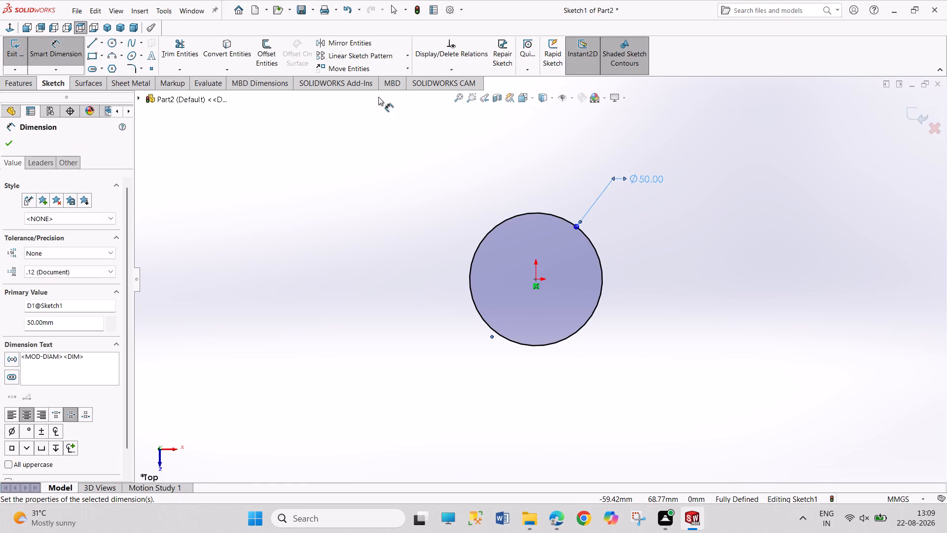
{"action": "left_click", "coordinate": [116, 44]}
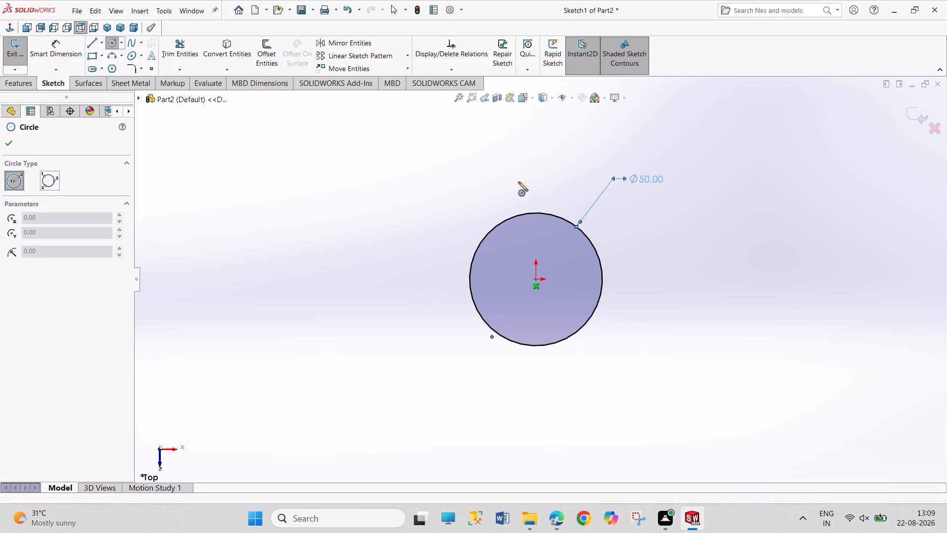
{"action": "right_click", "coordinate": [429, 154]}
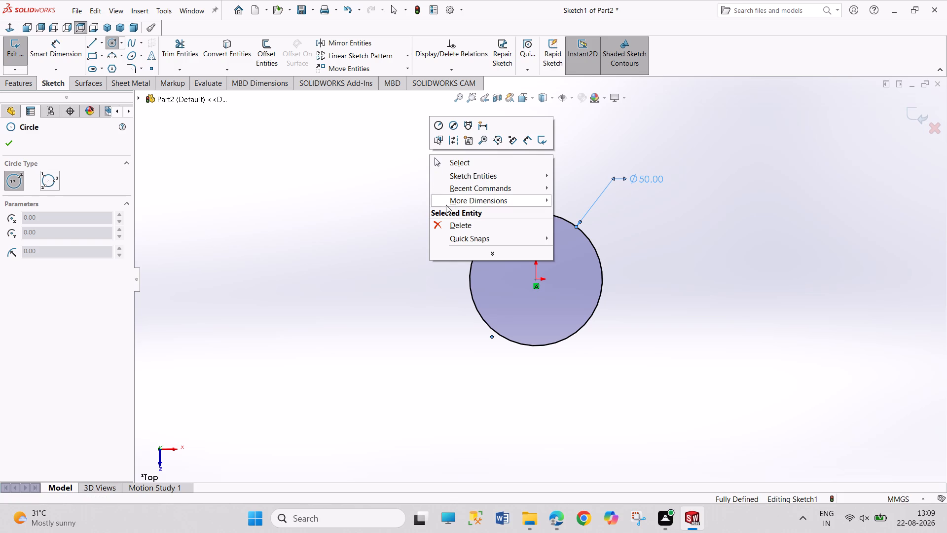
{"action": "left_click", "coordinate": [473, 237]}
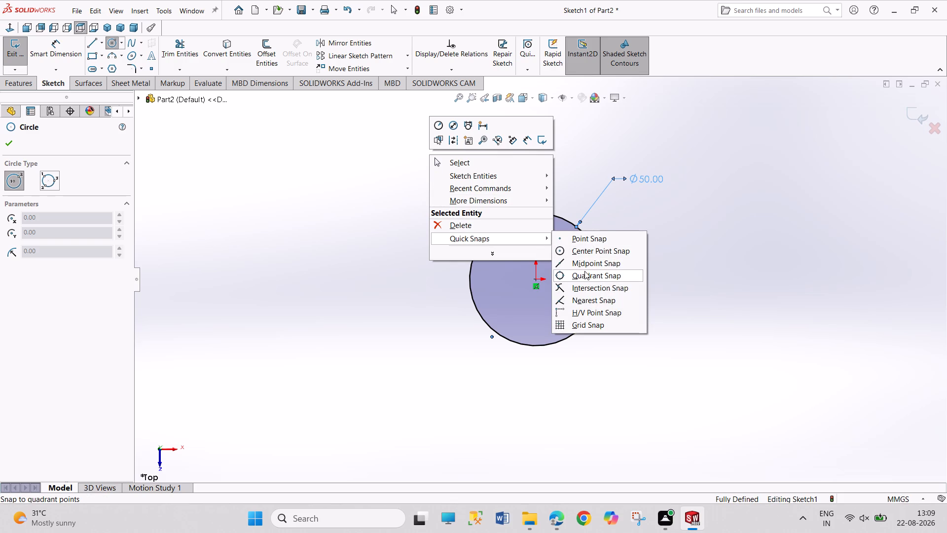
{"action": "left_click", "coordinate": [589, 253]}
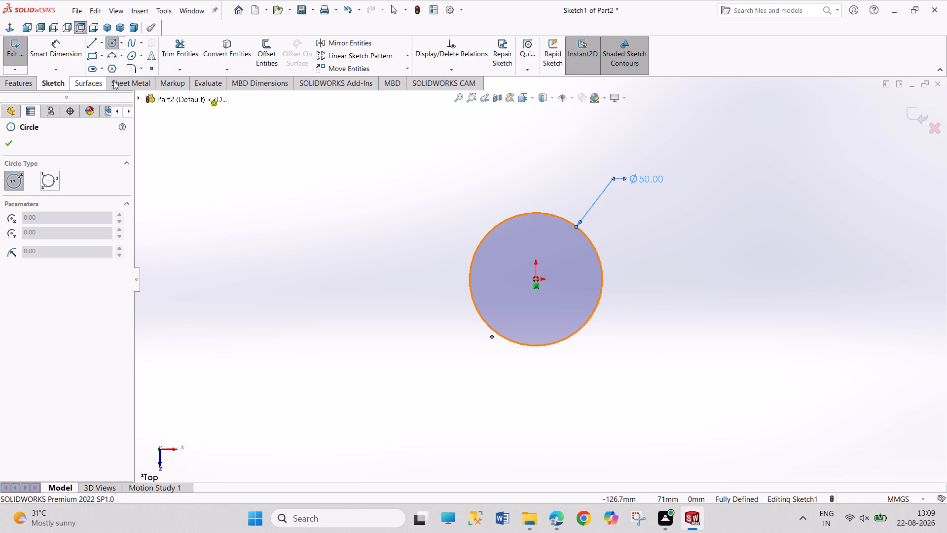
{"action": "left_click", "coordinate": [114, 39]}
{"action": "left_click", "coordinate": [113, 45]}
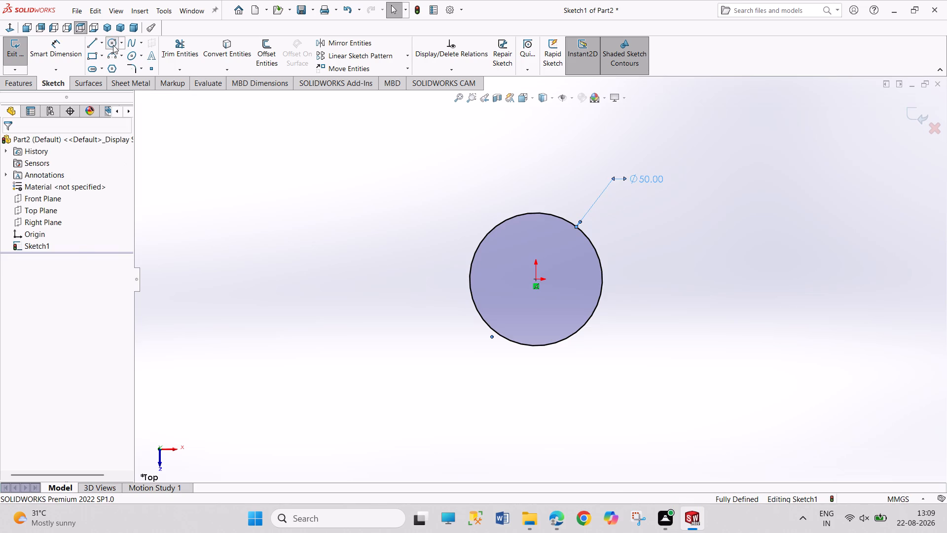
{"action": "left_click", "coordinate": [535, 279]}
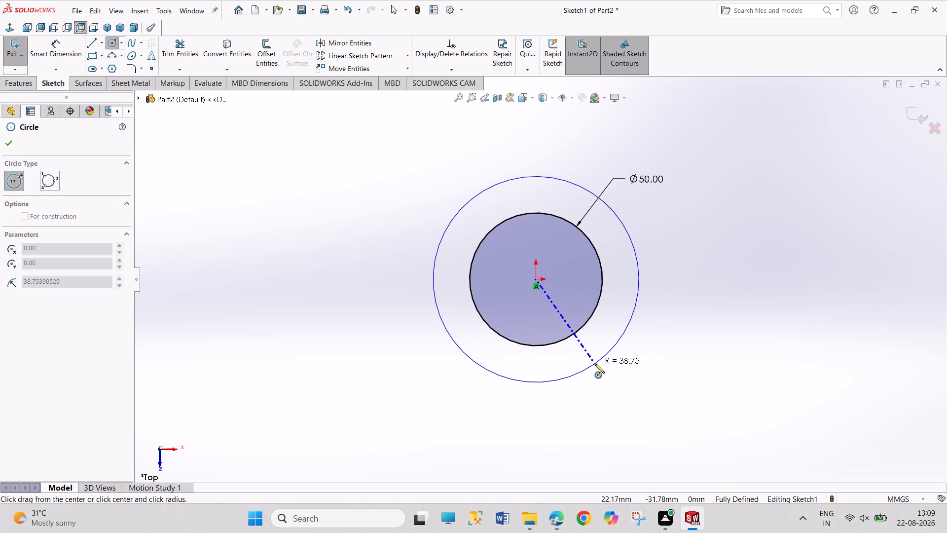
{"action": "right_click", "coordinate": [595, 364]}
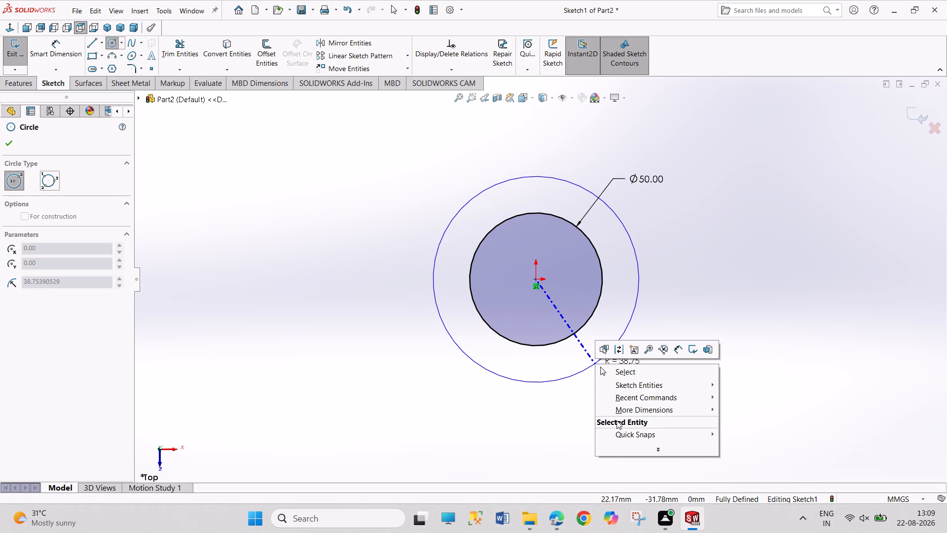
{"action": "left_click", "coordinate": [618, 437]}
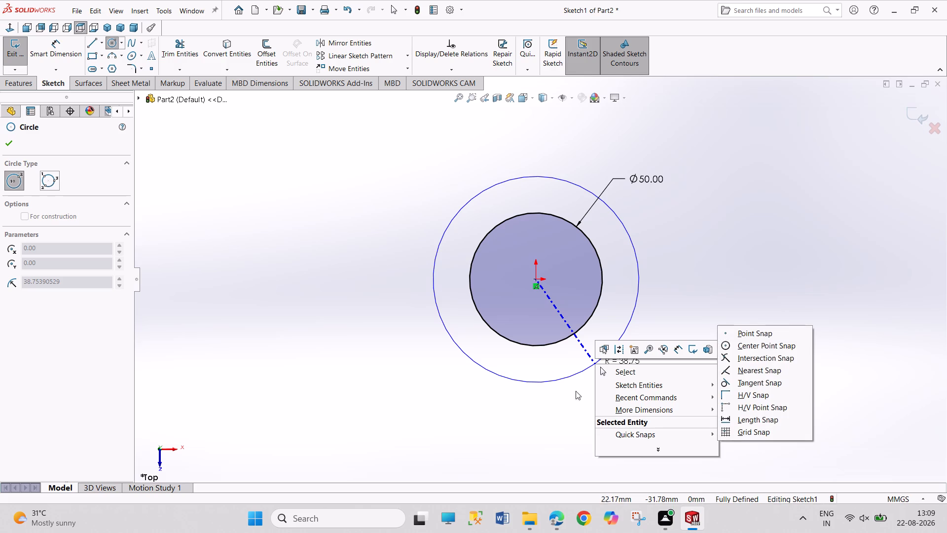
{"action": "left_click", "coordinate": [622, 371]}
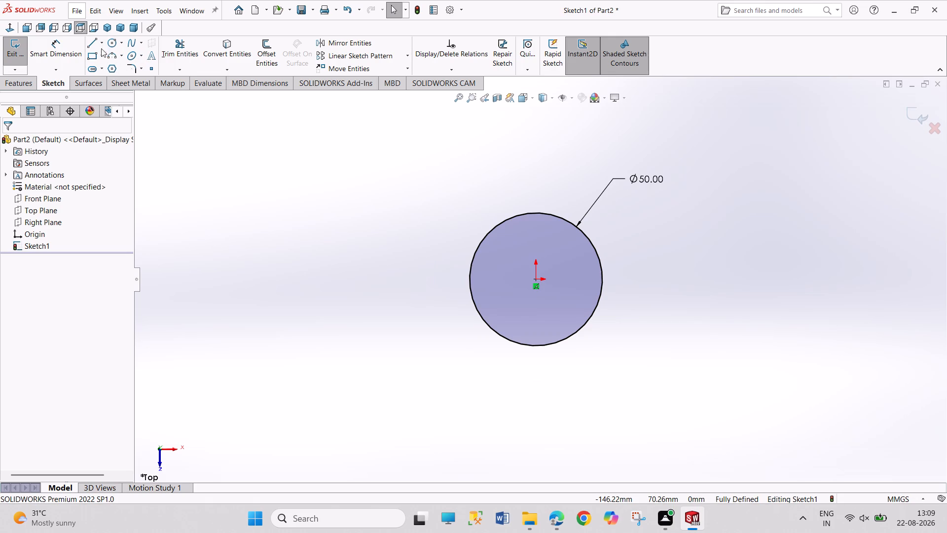
Draw a larger circle concentric with the 50 mm circle at the origin and dimension it to 60 mm diameter.
{"action": "left_click", "coordinate": [115, 43]}
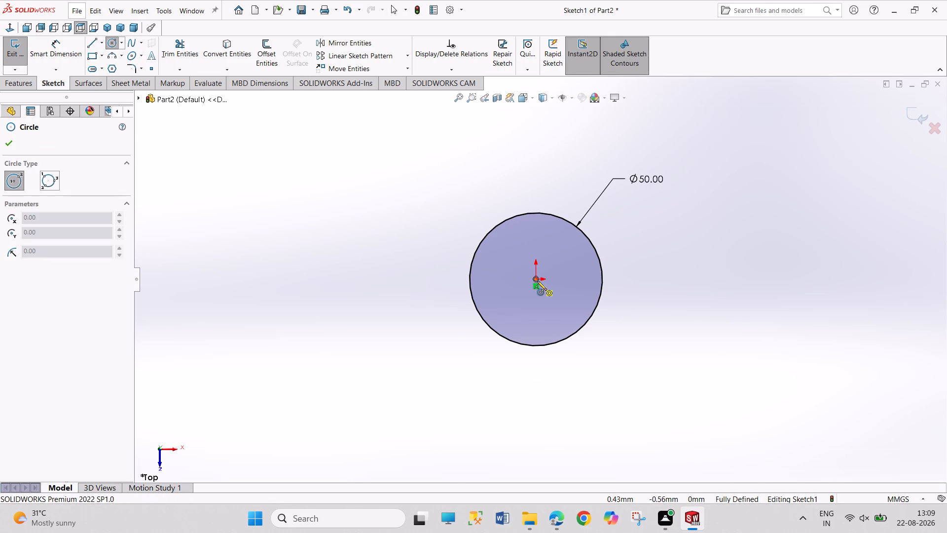
{"action": "left_click", "coordinate": [537, 281]}
{"action": "left_click_drag", "start_coordinate": [573, 357], "coordinate": [595, 354]}
{"action": "right_click_drag", "start_coordinate": [646, 345], "coordinate": [654, 315]}
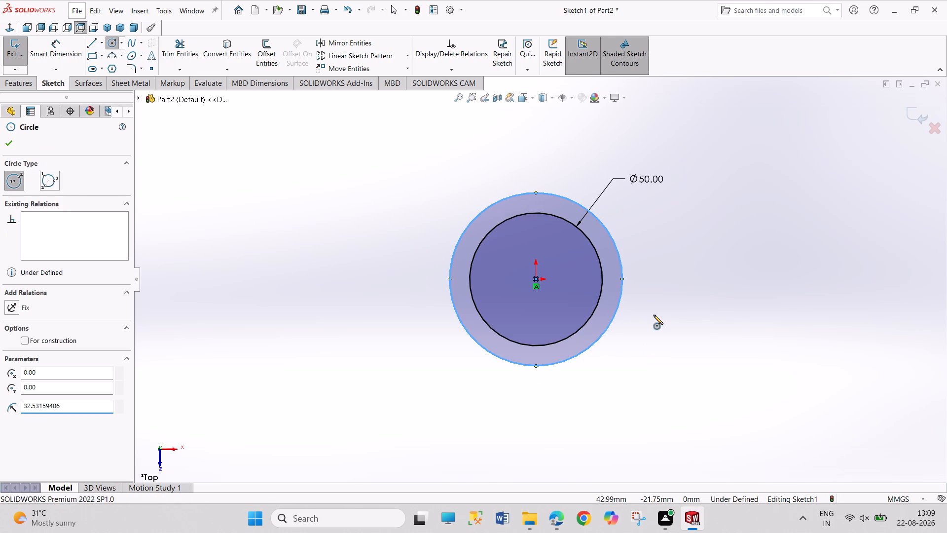
{"action": "right_click_drag", "start_coordinate": [654, 315], "coordinate": [654, 307]}
{"action": "right_click_drag", "start_coordinate": [658, 284], "coordinate": [648, 215]}
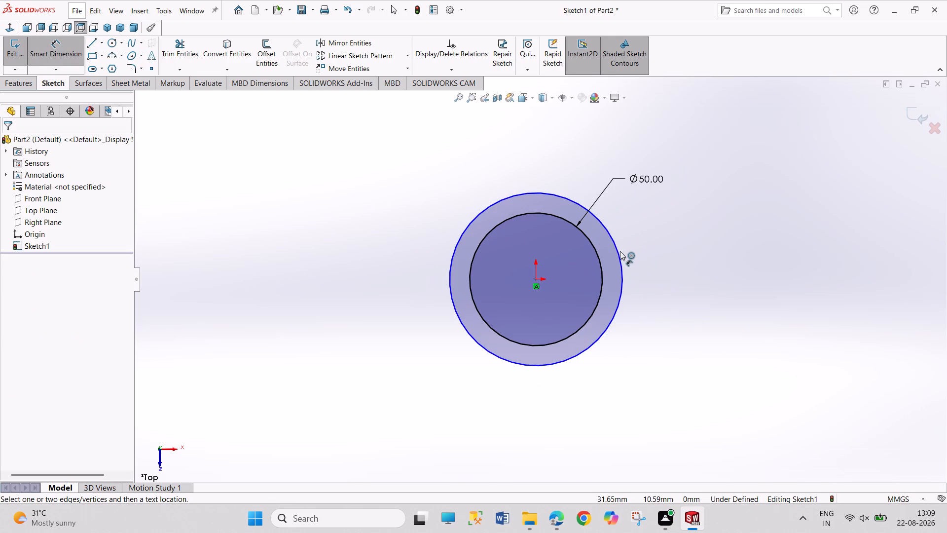
{"action": "left_click", "coordinate": [619, 251]}
{"action": "left_click", "coordinate": [652, 152]}
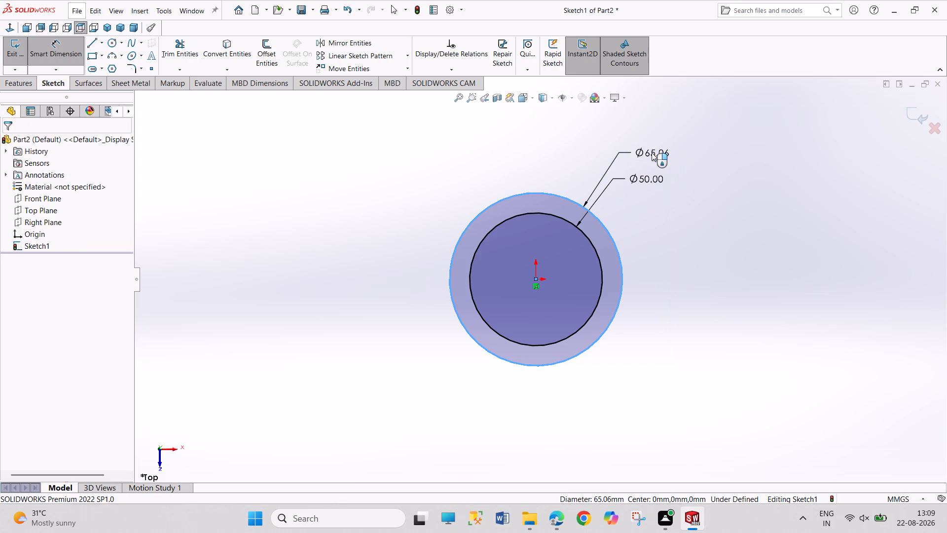
{"action": "type", "text": "60"}
{"action": "key", "text": "Return"}
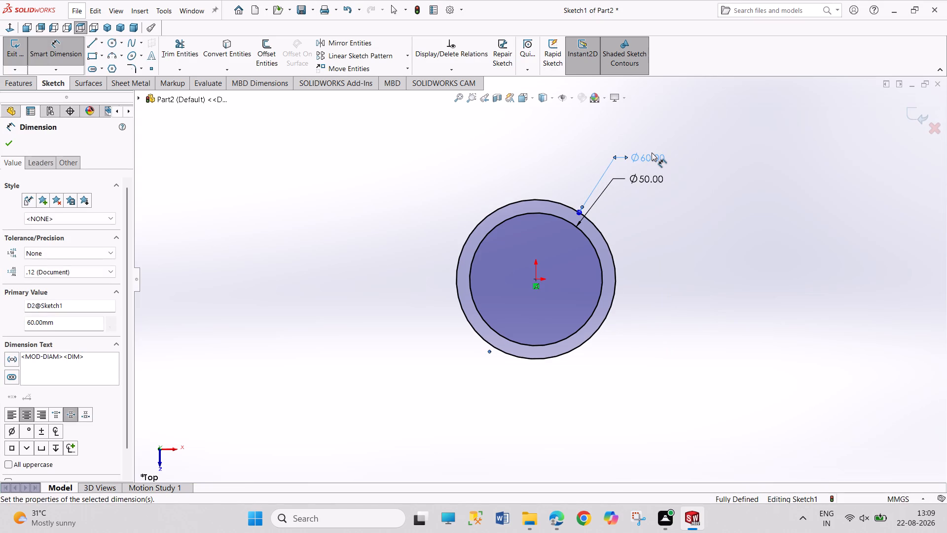
{"action": "right_click", "coordinate": [656, 268]}
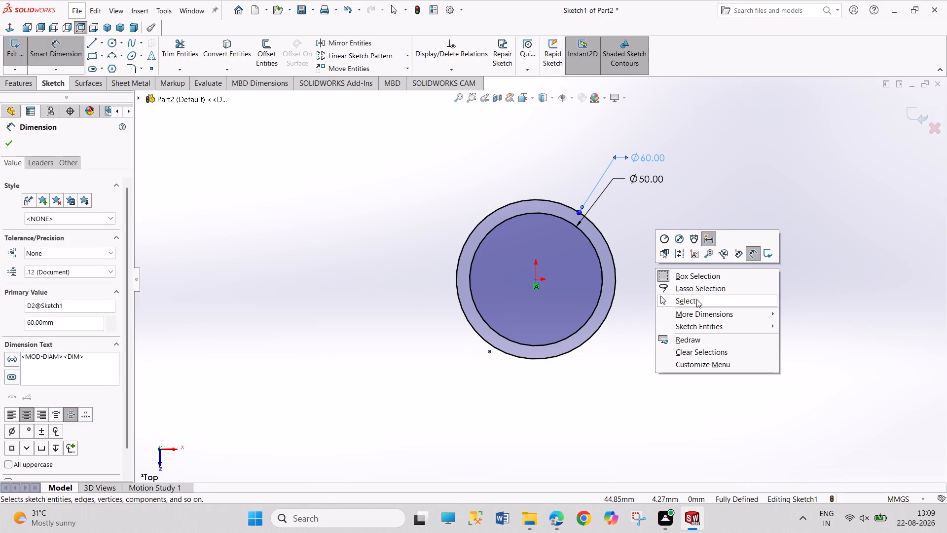
{"action": "left_click", "coordinate": [696, 301]}
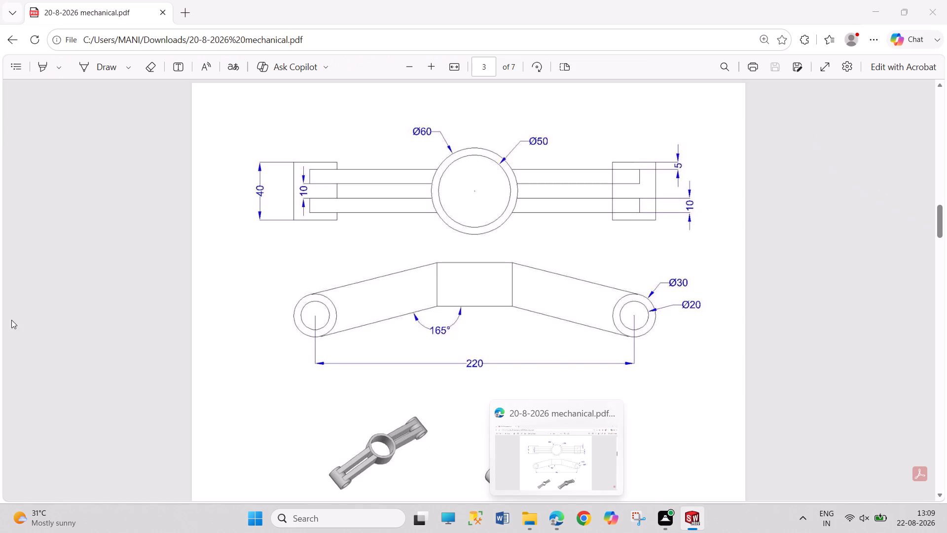
Extrude the 50 mm and 60 mm ring sketch 30 mm using the Mid Plane end condition.
{"action": "left_click", "coordinate": [17, 54]}
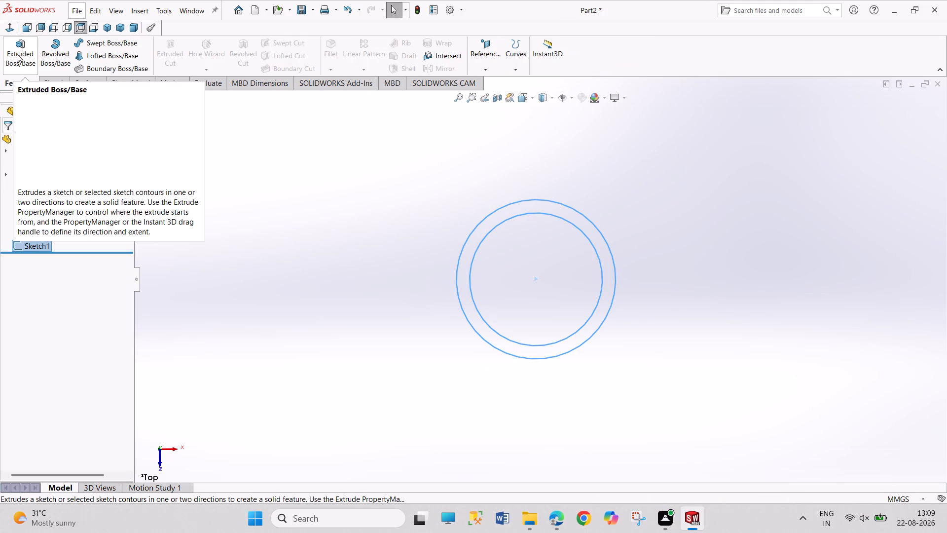
{"action": "left_click", "coordinate": [17, 51]}
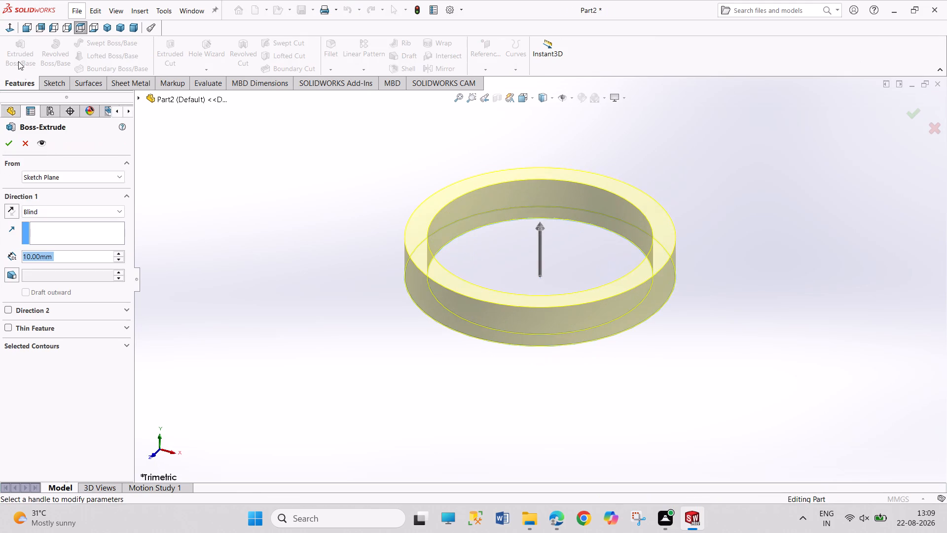
{"action": "left_click", "coordinate": [71, 210]}
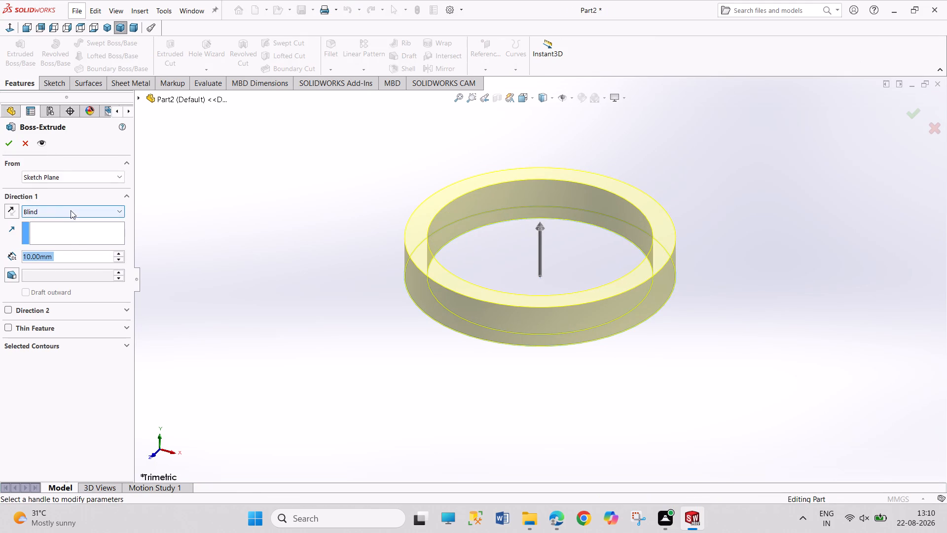
{"action": "left_click", "coordinate": [74, 263]}
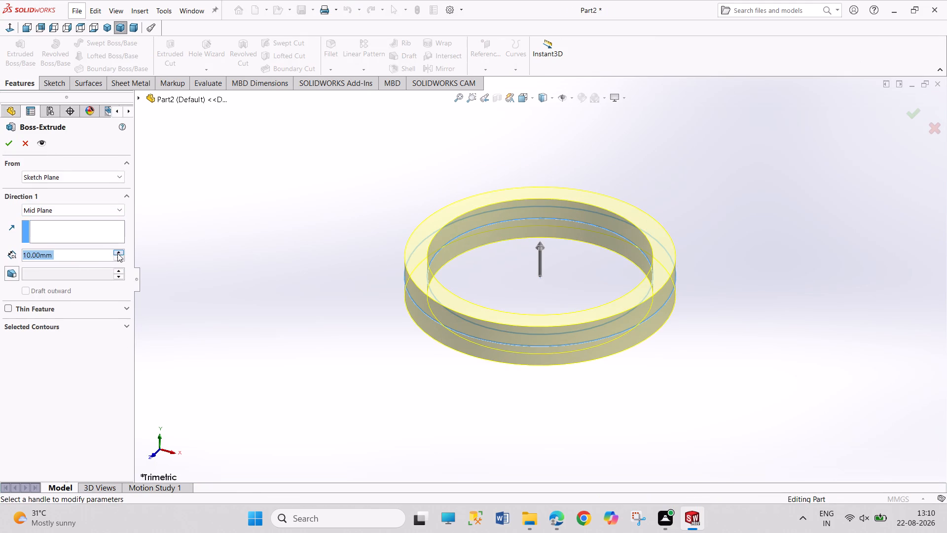
{"action": "left_click", "coordinate": [117, 253]}
{"action": "left_click", "coordinate": [117, 253]}
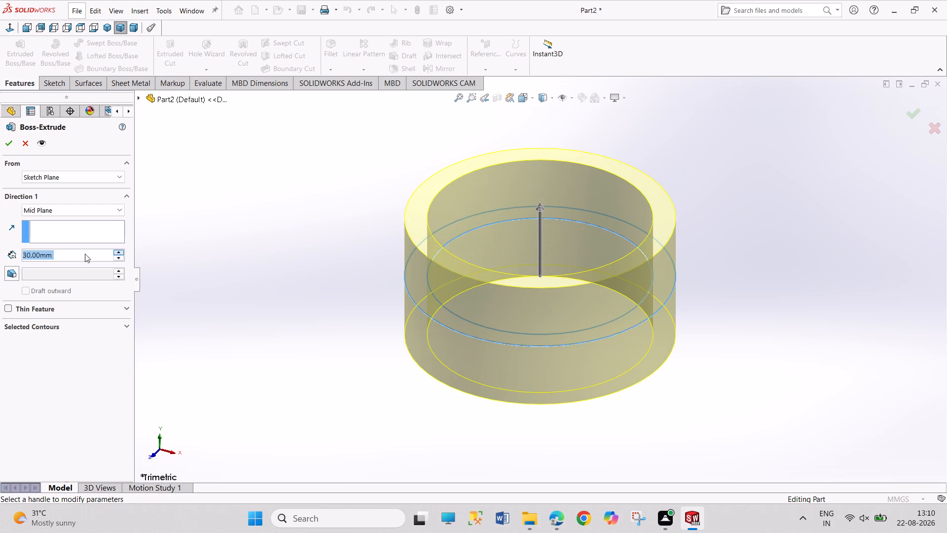
{"action": "left_click", "coordinate": [12, 143]}
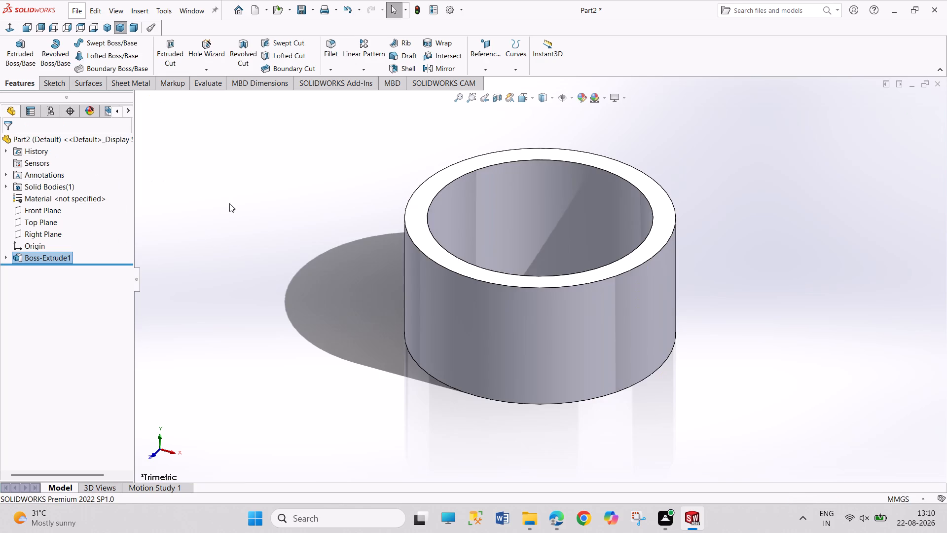
On the Top Plane, sketch two concentric circles of about 20 mm and 35 mm radius, centred about 153 mm left and 43 mm below the origin.
{"action": "scroll", "coordinate": [379, 264], "scroll_direction": "up", "scroll_amount": 7}
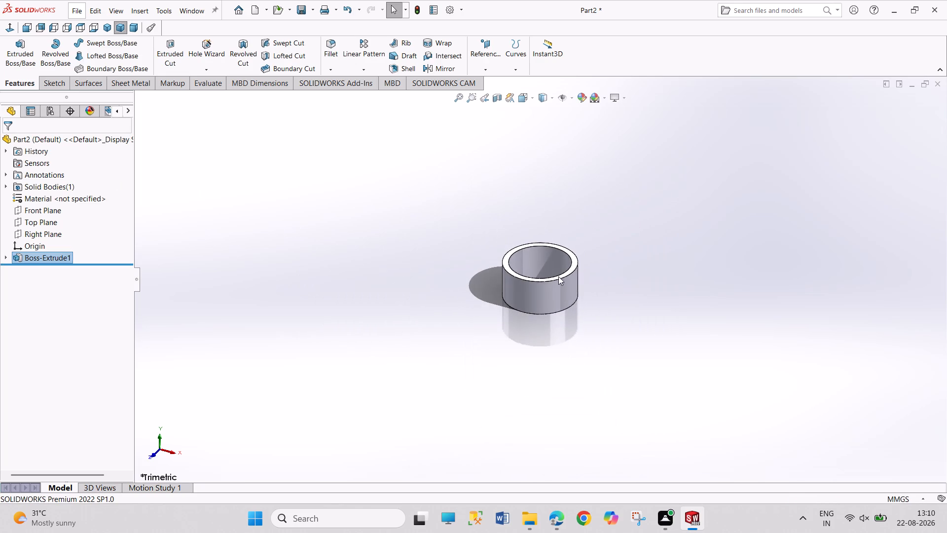
{"action": "scroll", "coordinate": [601, 279], "scroll_direction": "down", "scroll_amount": 2}
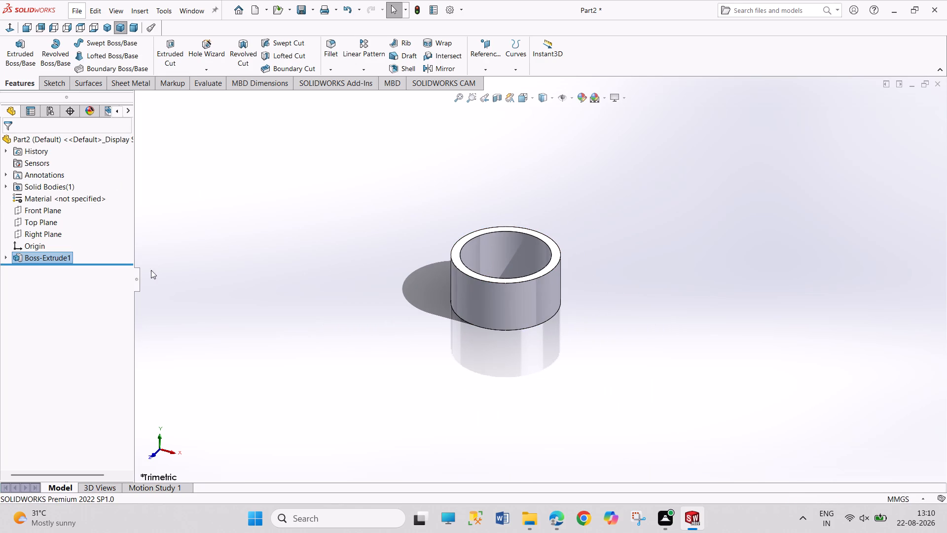
{"action": "left_click", "coordinate": [47, 220]}
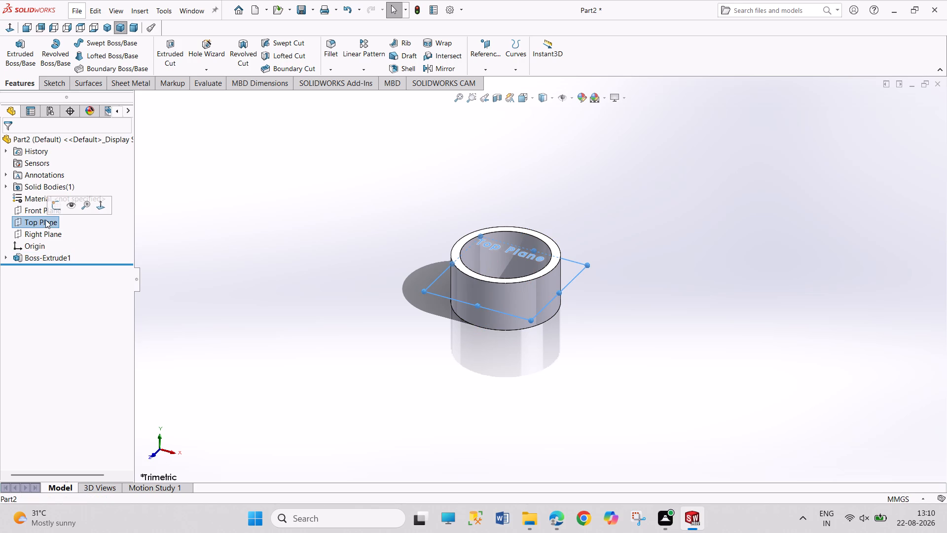
{"action": "left_click", "coordinate": [52, 208]}
{"action": "scroll", "coordinate": [482, 351], "scroll_direction": "down", "scroll_amount": 4}
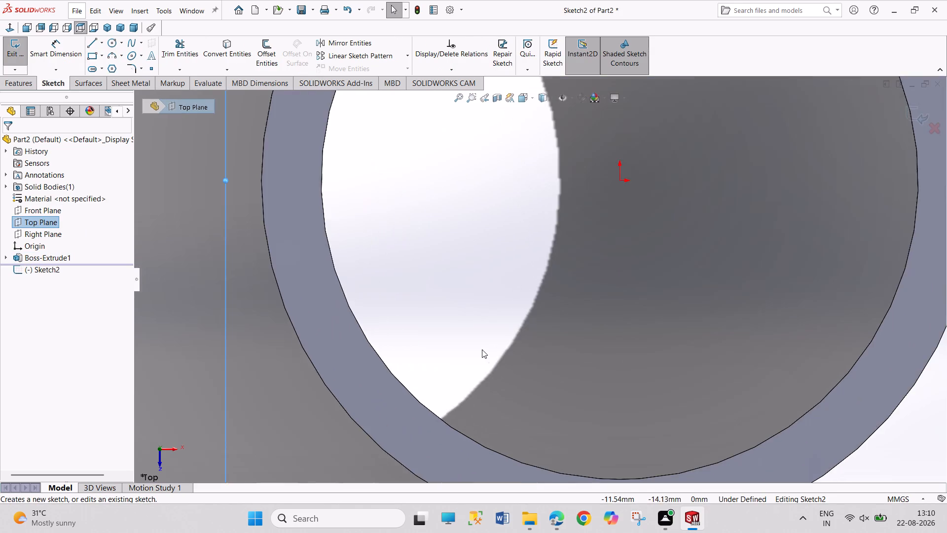
{"action": "scroll", "coordinate": [482, 347], "scroll_direction": "up", "scroll_amount": 11}
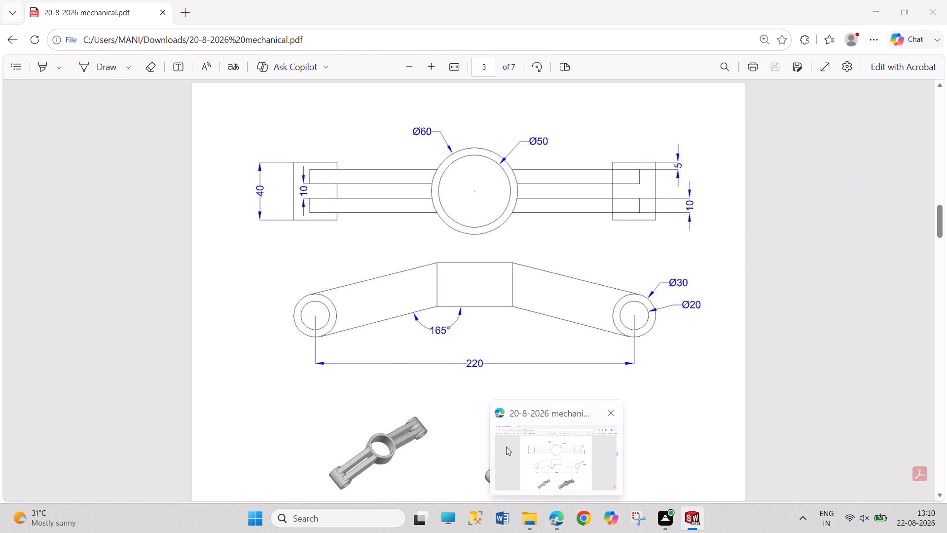
{"action": "left_click", "coordinate": [109, 43]}
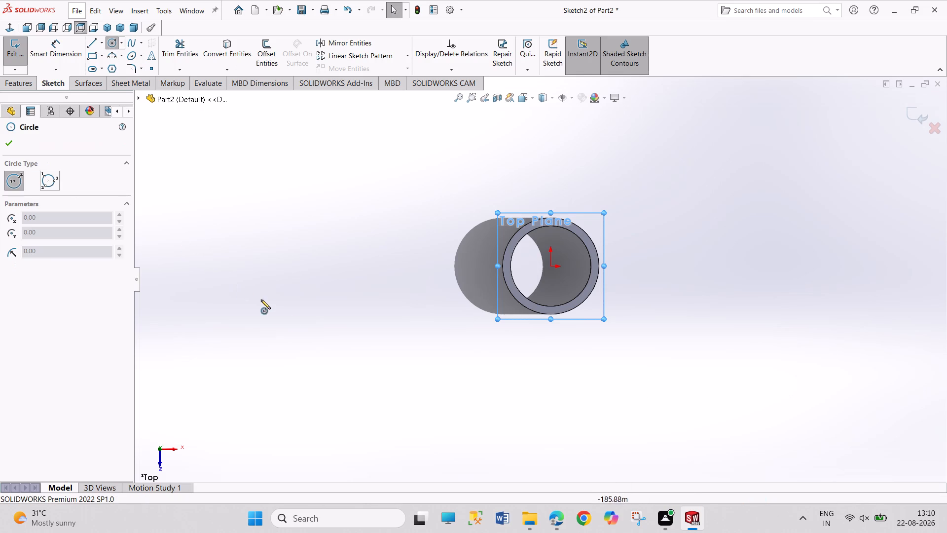
{"action": "left_click", "coordinate": [304, 336]}
{"action": "left_click", "coordinate": [320, 363]}
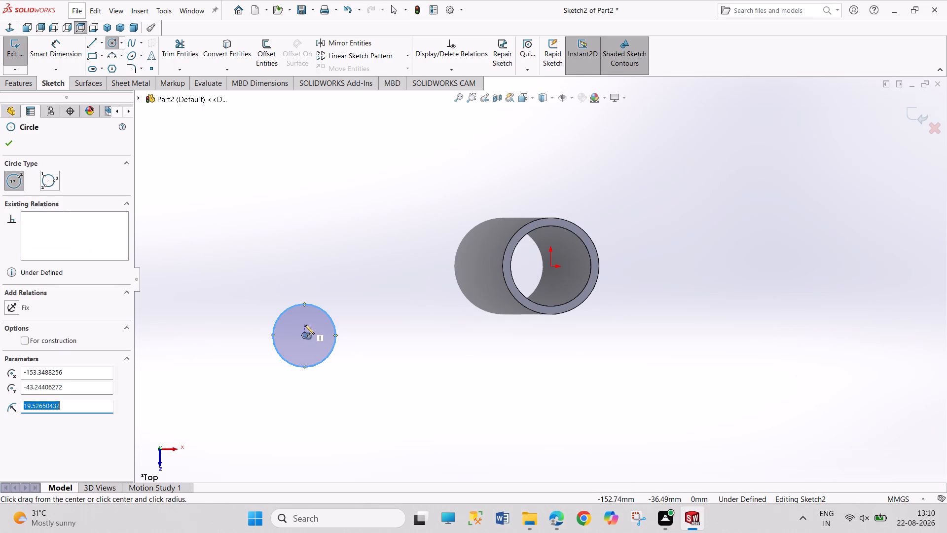
{"action": "left_click", "coordinate": [304, 334]}
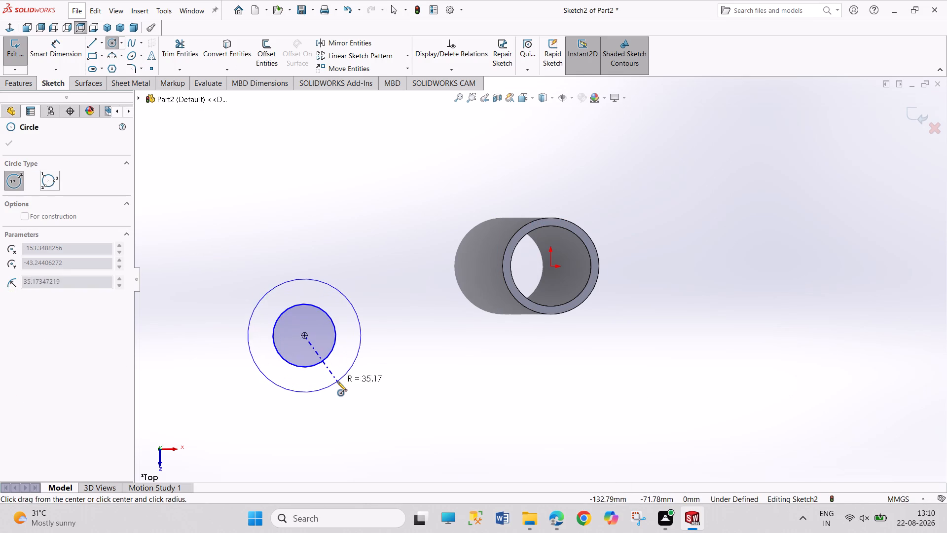
{"action": "left_click", "coordinate": [337, 381]}
Dimension the smaller of the two concentric circles to 30 mm diameter and the larger one to 20 mm diameter.
{"action": "right_click_drag", "start_coordinate": [252, 384], "coordinate": [233, 288]}
{"action": "left_click", "coordinate": [290, 310]}
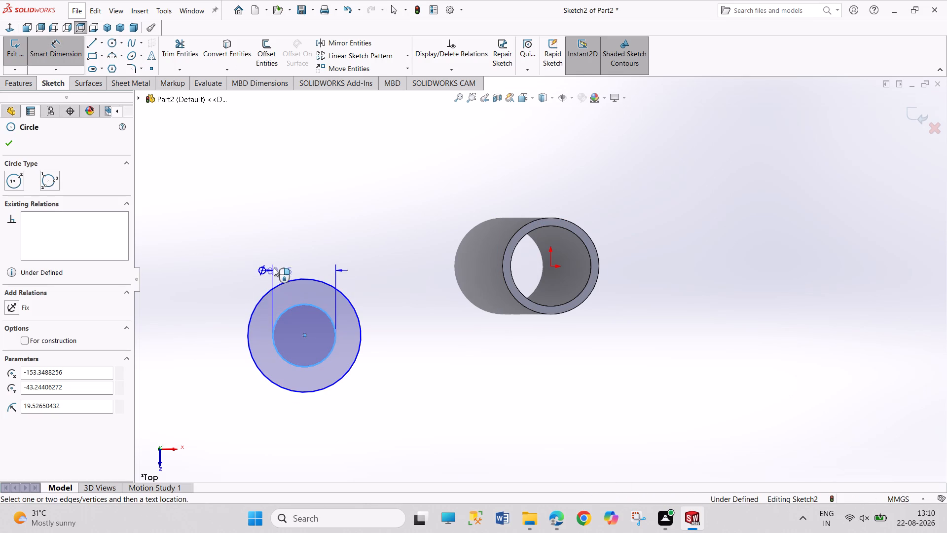
{"action": "left_click", "coordinate": [258, 238]}
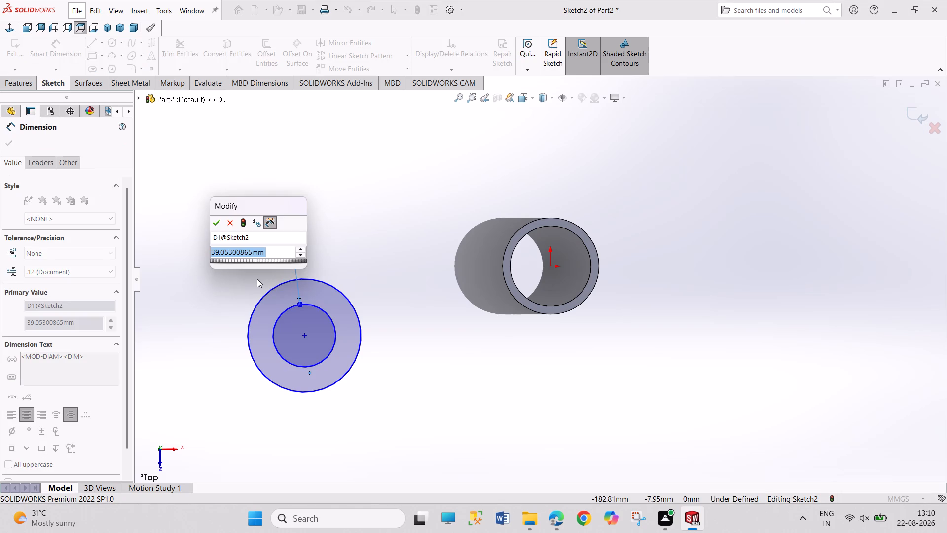
{"action": "type", "text": "30"}
{"action": "key", "text": "Return"}
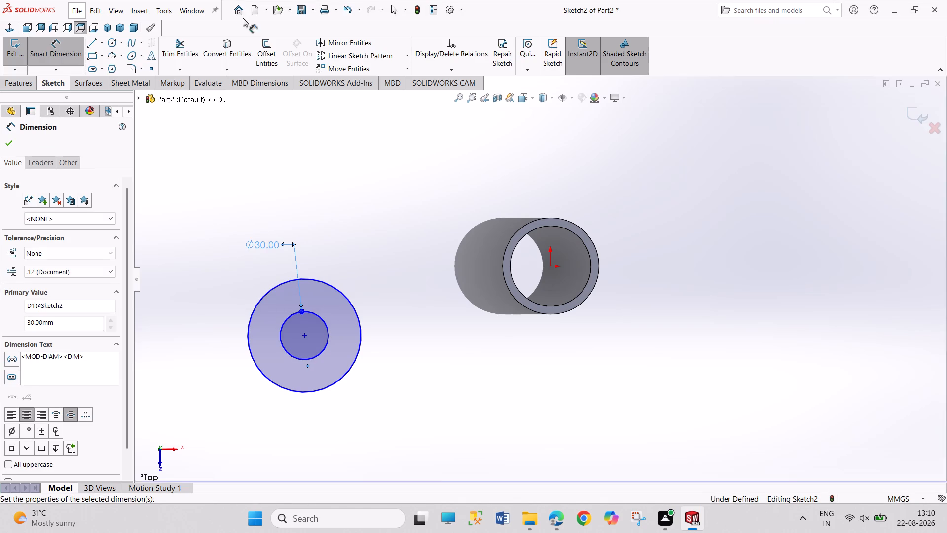
{"action": "right_click", "coordinate": [338, 238]}
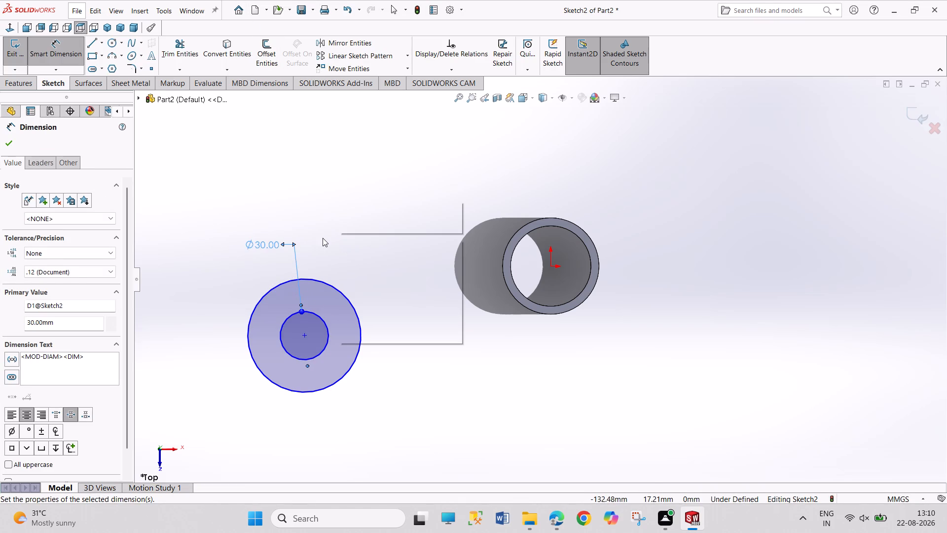
{"action": "left_click", "coordinate": [323, 238]}
{"action": "left_click", "coordinate": [269, 292]}
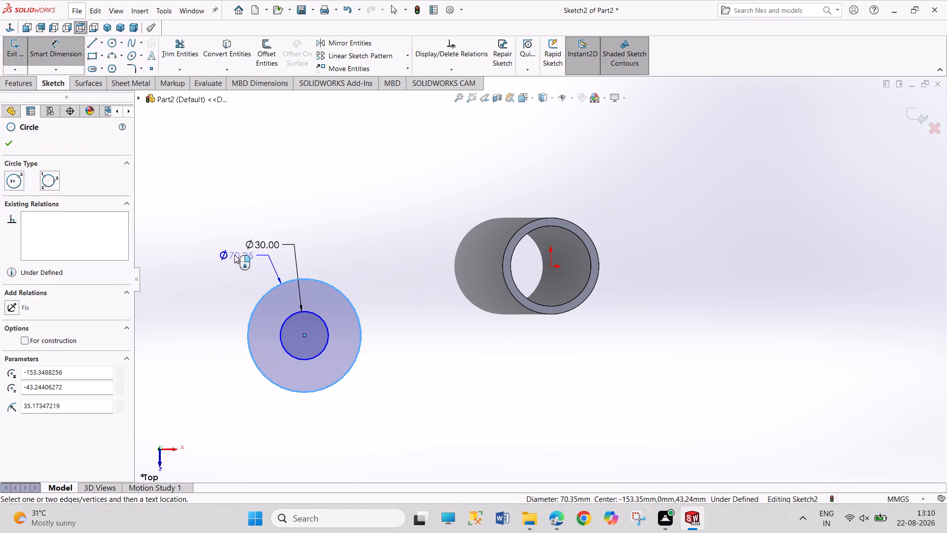
{"action": "left_click", "coordinate": [234, 255]}
{"action": "type", "text": "20"}
{"action": "key", "text": "Return"}
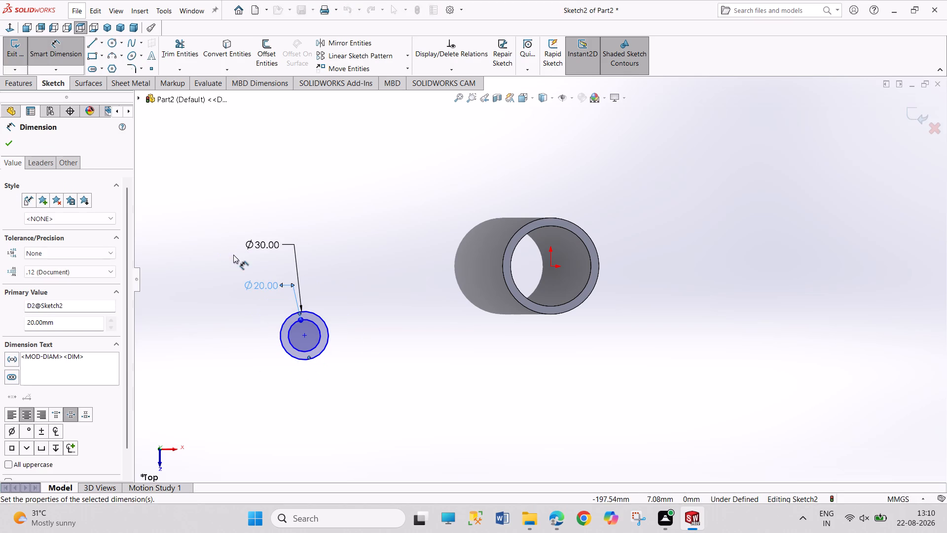
{"action": "right_click", "coordinate": [389, 254]}
{"action": "left_click", "coordinate": [413, 288]}
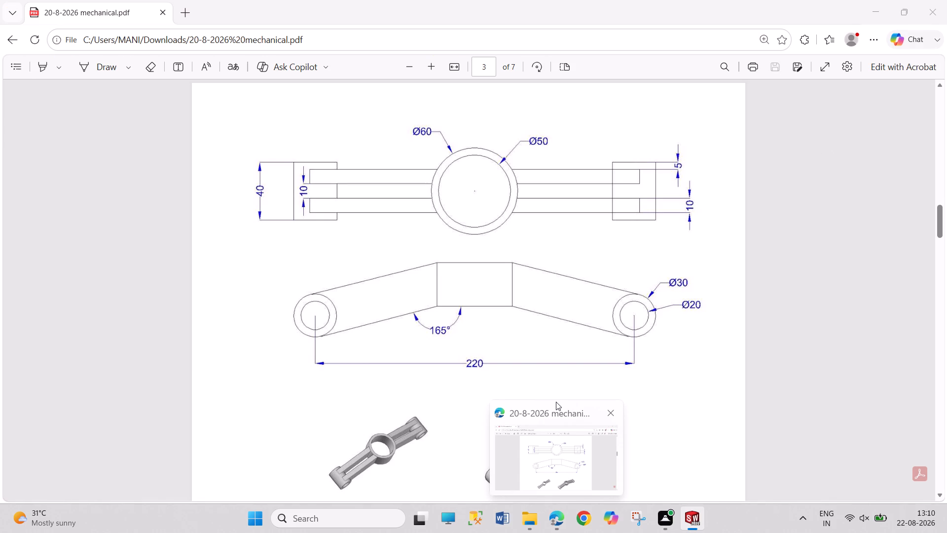
Dimension the horizontal distance from the origin to the centre of the concentric circles as 110 mm.
{"action": "right_click_drag", "start_coordinate": [555, 397], "coordinate": [543, 305]}
{"action": "right_click_drag", "start_coordinate": [463, 358], "coordinate": [463, 230]}
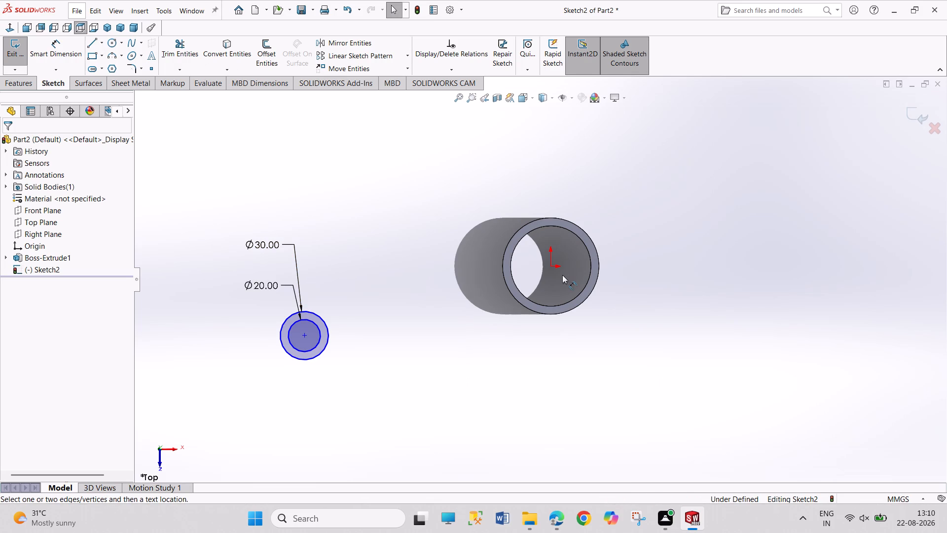
{"action": "left_click", "coordinate": [551, 267]}
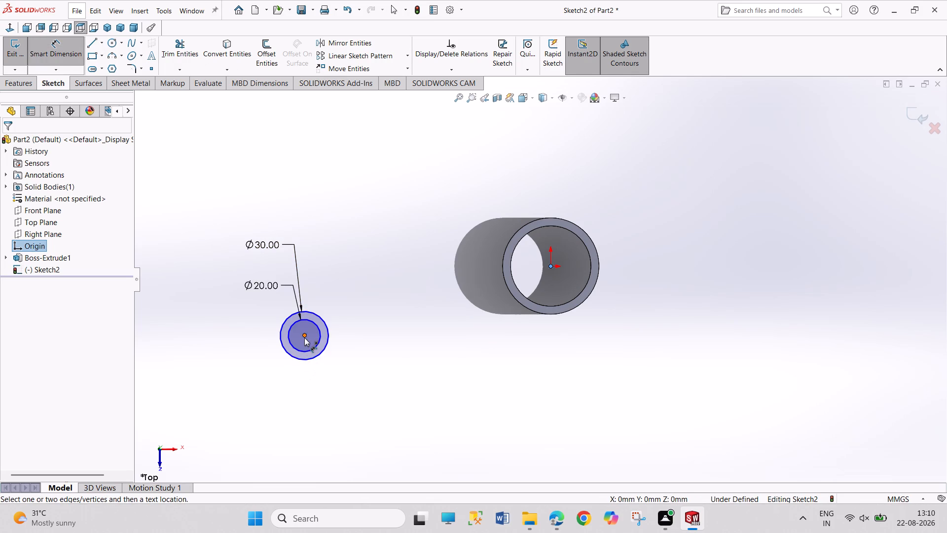
{"action": "left_click", "coordinate": [307, 335]}
{"action": "left_click", "coordinate": [377, 396]}
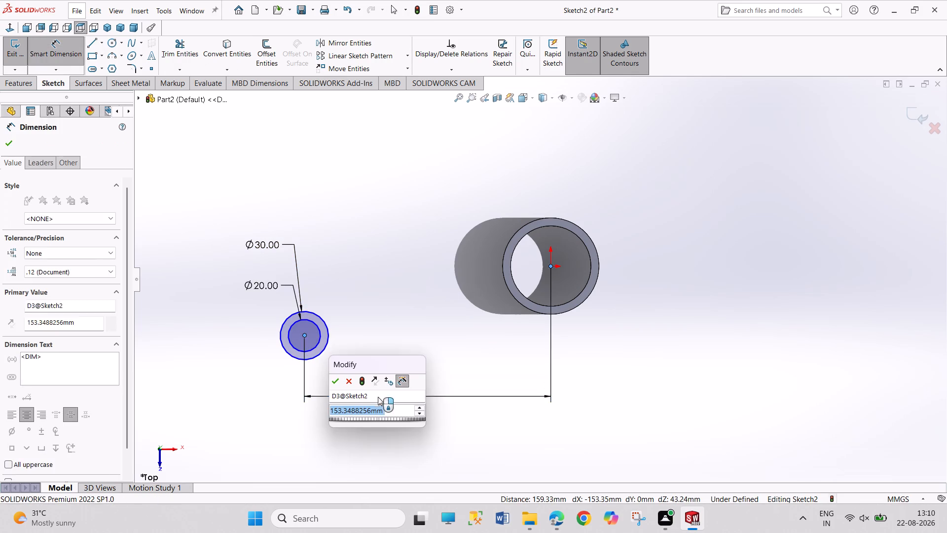
{"action": "type", "text": "110"}
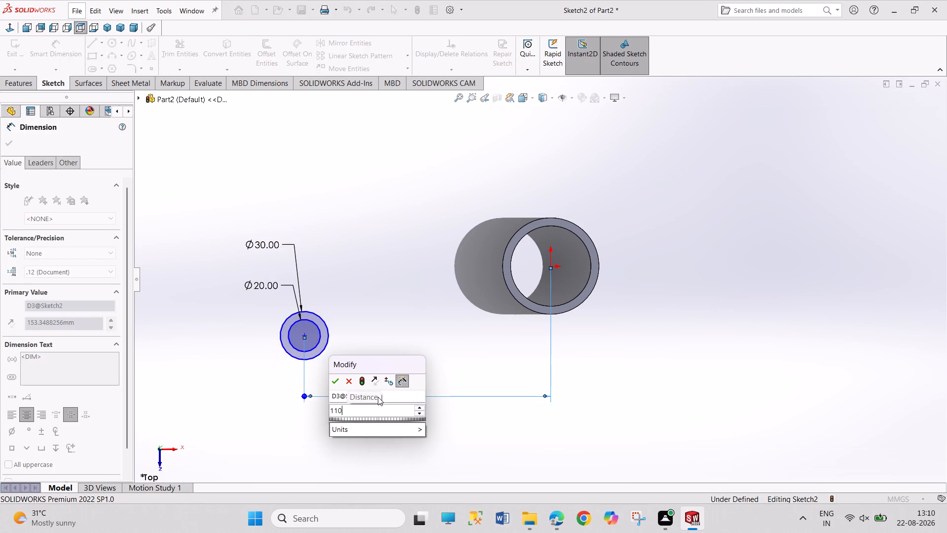
{"action": "key", "text": "Return"}
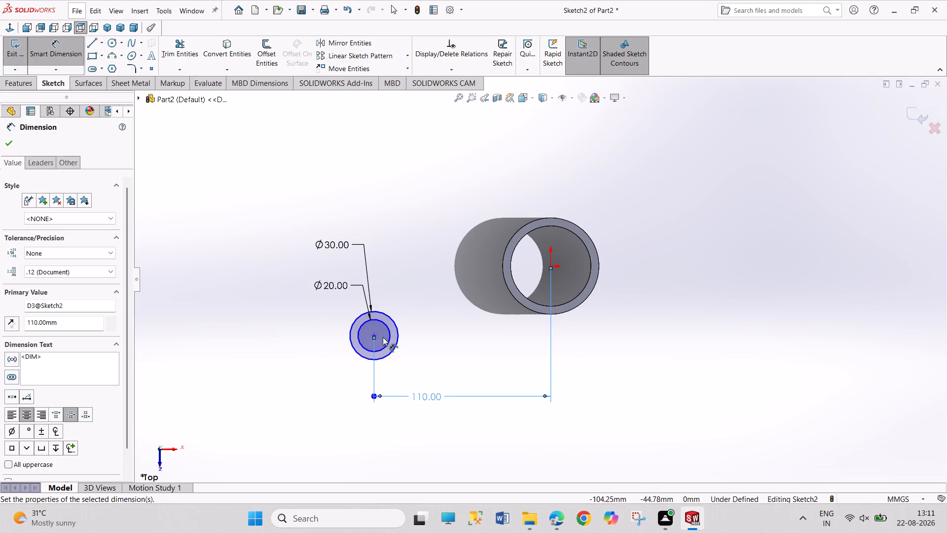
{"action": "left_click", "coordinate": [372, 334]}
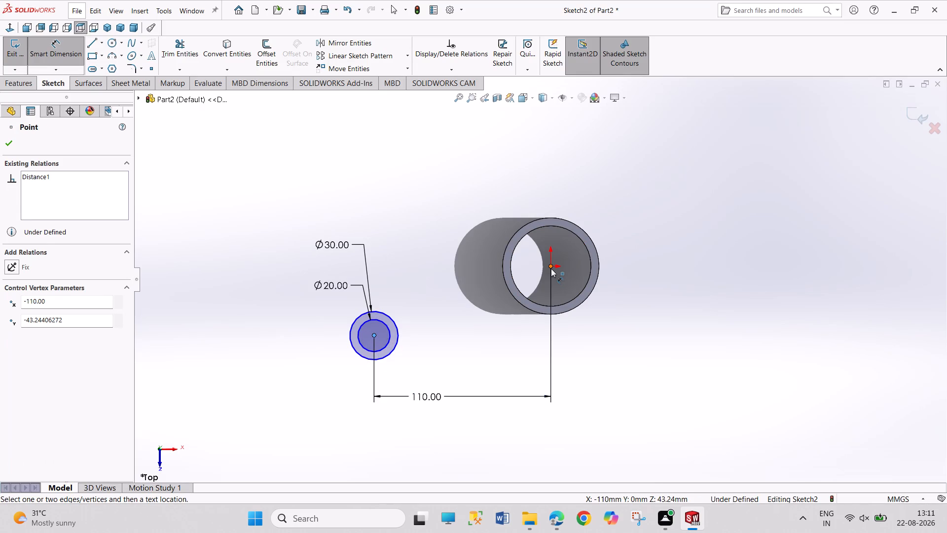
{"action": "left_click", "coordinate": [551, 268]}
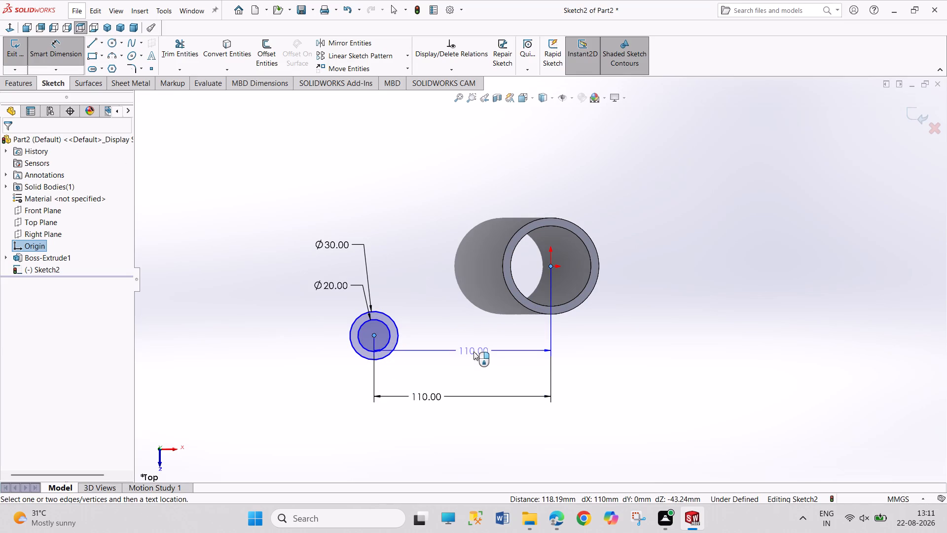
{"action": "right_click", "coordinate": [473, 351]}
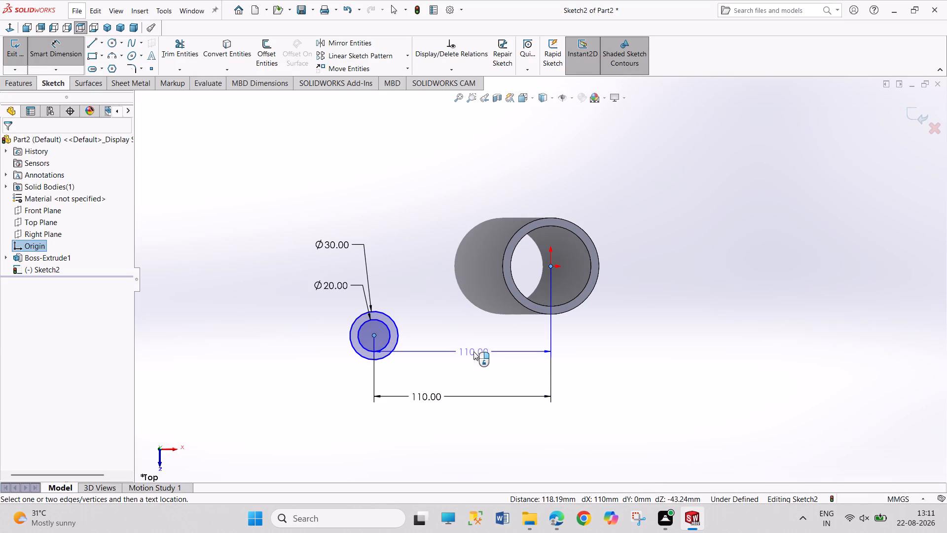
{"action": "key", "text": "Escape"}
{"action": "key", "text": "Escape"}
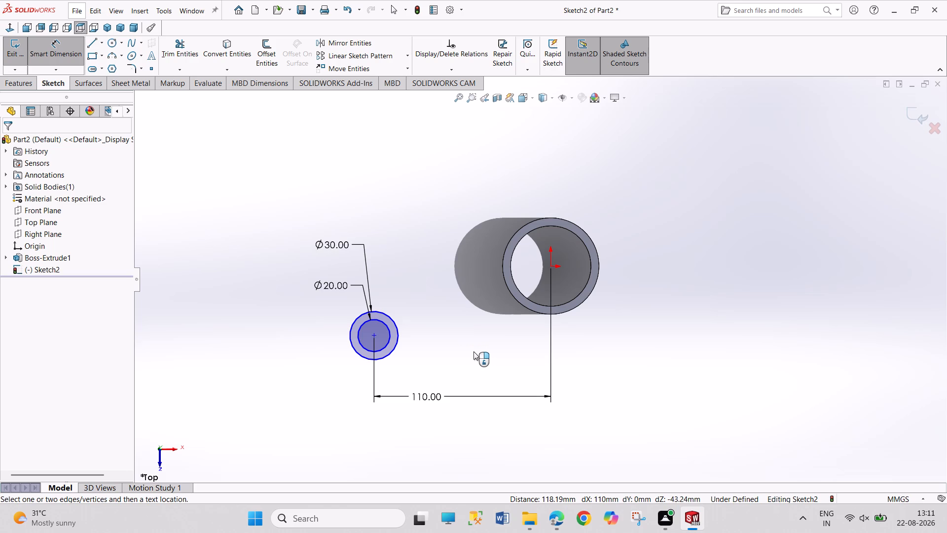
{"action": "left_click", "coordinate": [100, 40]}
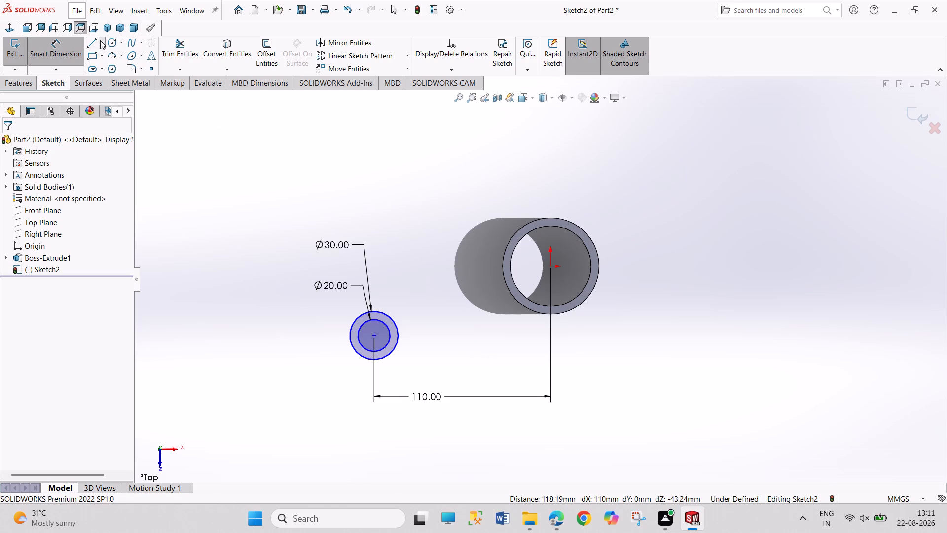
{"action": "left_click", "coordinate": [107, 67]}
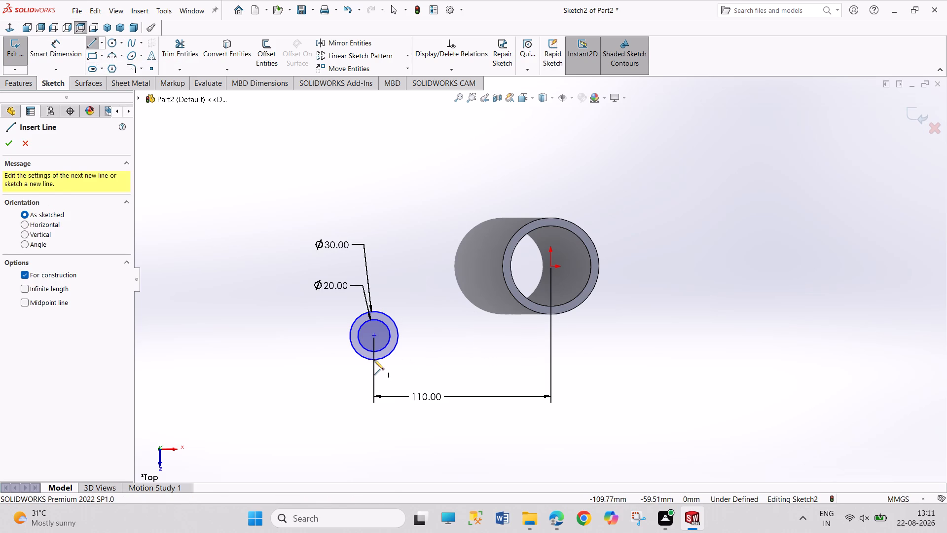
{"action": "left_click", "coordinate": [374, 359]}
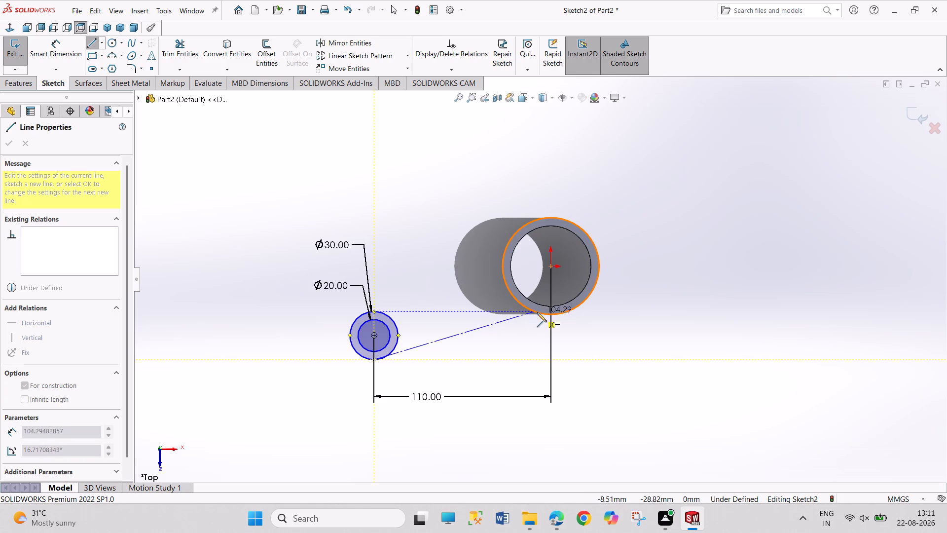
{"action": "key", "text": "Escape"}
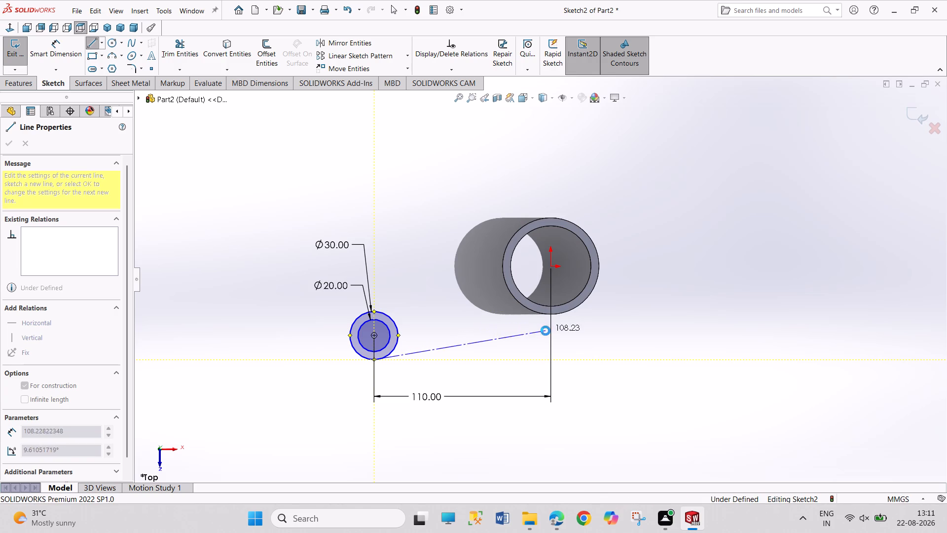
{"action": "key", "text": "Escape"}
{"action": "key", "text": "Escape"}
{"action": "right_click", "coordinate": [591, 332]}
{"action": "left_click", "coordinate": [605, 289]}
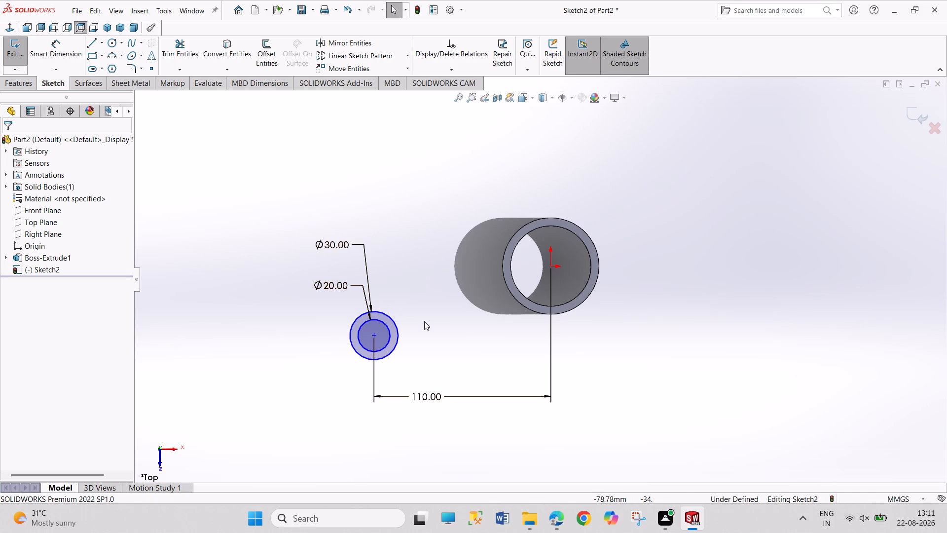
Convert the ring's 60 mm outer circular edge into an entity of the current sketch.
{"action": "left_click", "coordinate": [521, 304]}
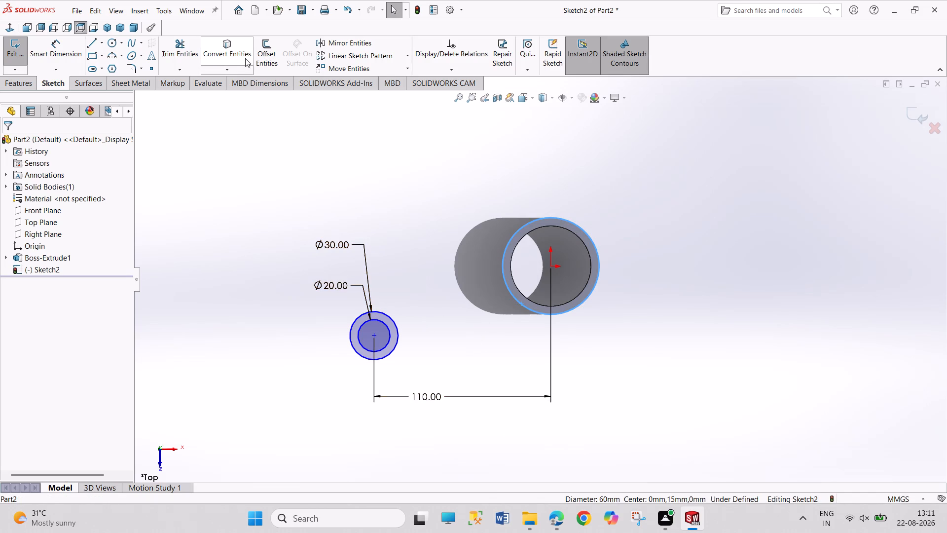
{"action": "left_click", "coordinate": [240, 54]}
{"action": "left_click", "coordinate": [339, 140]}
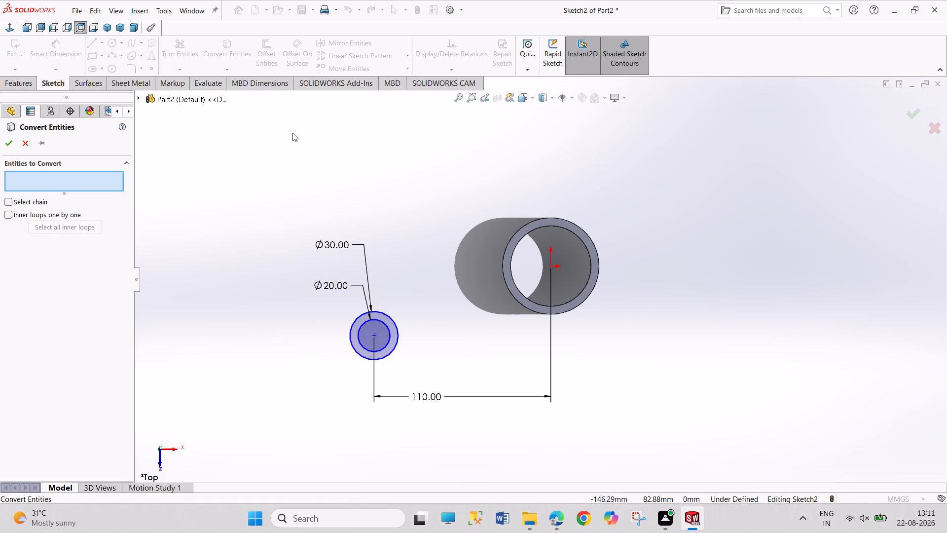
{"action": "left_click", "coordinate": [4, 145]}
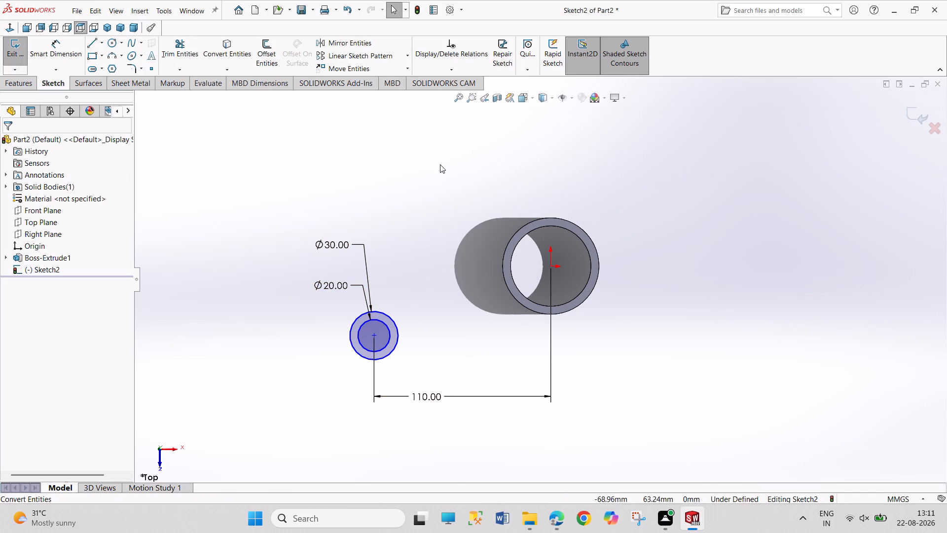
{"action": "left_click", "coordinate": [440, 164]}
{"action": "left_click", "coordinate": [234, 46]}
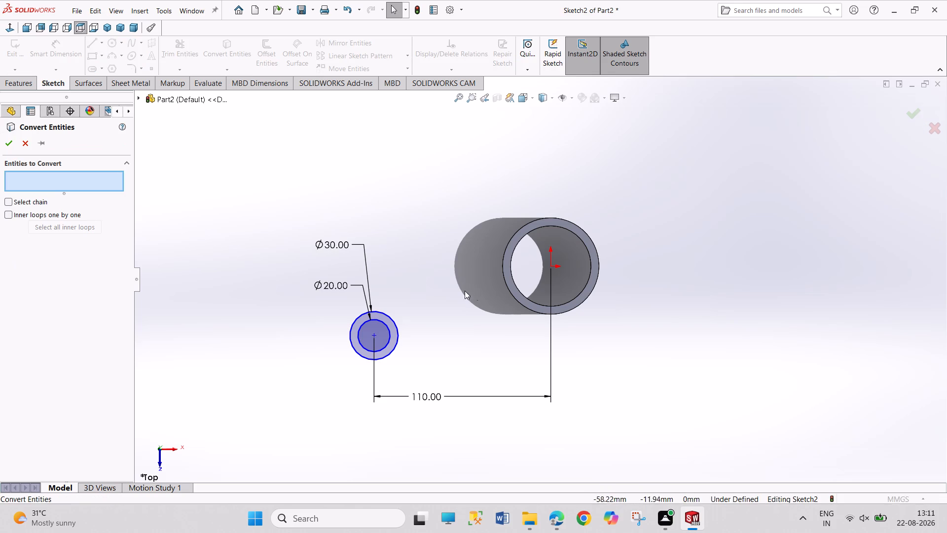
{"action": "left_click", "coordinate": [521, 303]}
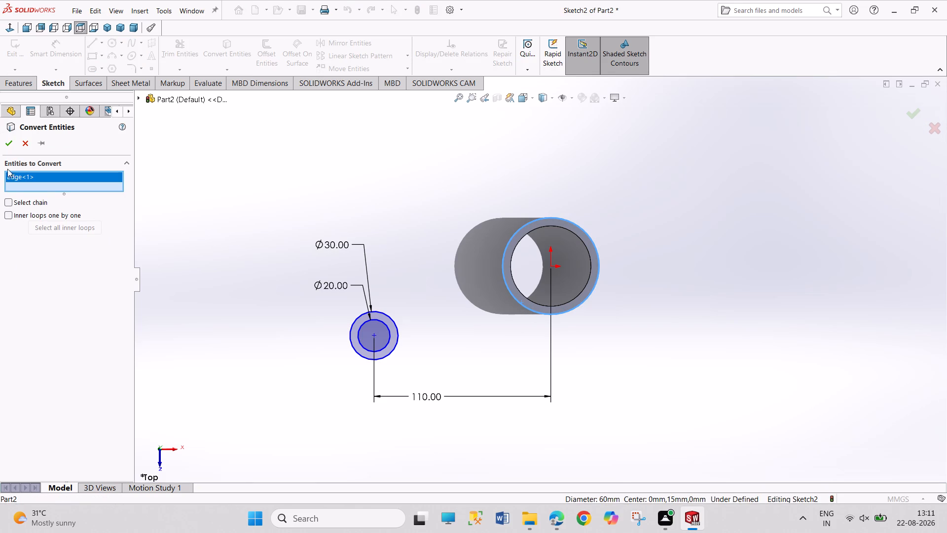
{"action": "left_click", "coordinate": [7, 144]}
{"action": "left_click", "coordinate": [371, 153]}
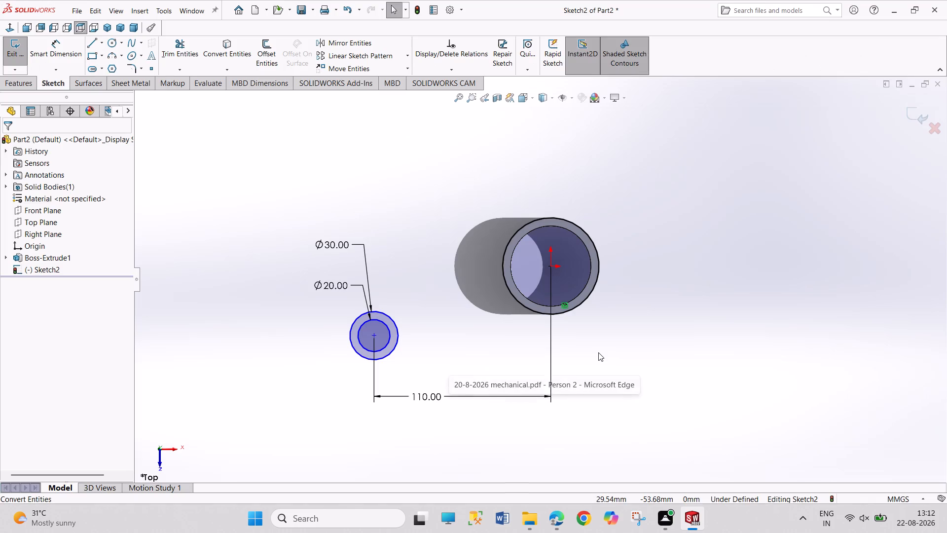
Undo the converted edge, the 110 mm, 30 mm and 20 mm dimensions and both concentric circles, and exit the emptied Top Plane sketch.
{"action": "key", "text": "ctrl+z"}
{"action": "key", "text": "ctrl+z"}
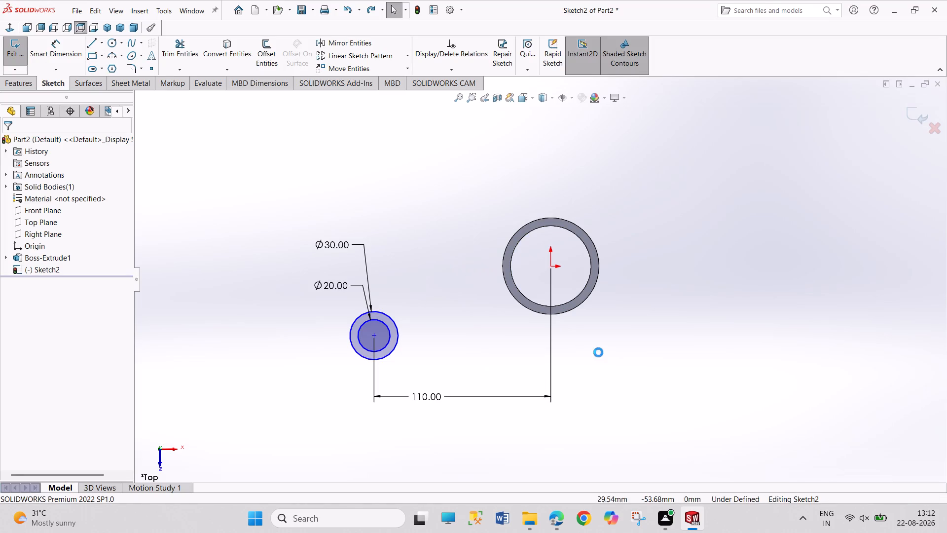
{"action": "key", "text": "ctrl+z"}
{"action": "key", "text": "ctrl+z"}
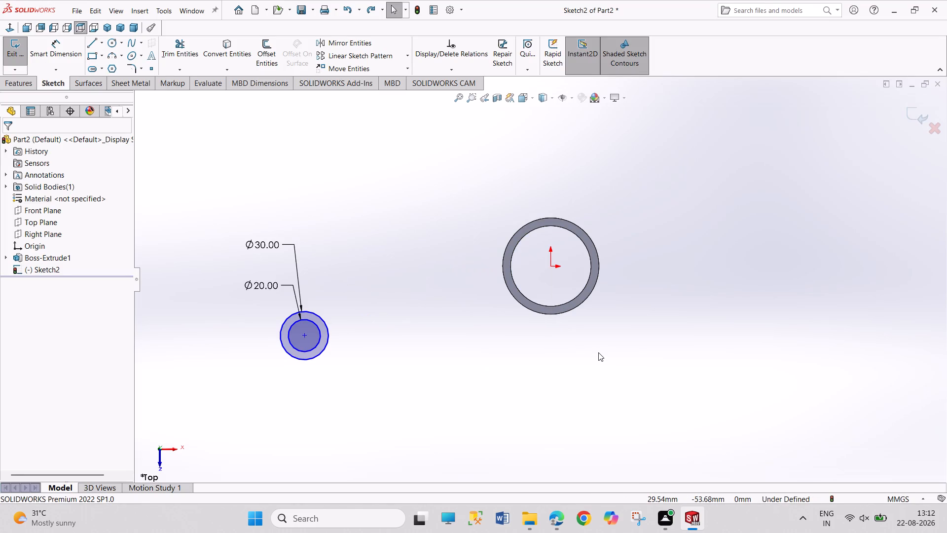
{"action": "key", "text": "ctrl+z"}
{"action": "key", "text": "ctrl+z"}
{"action": "key", "text": "ctrl+z"}
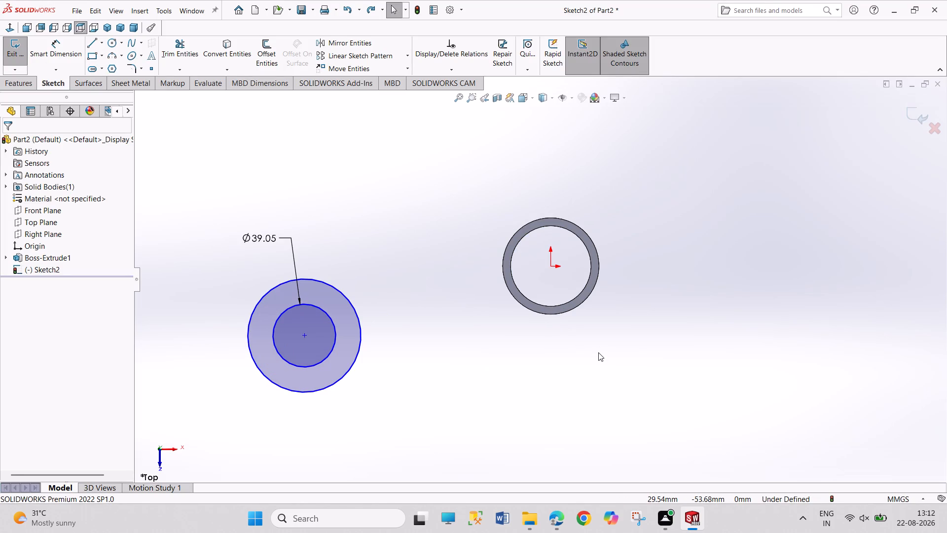
{"action": "key", "text": "ctrl+z"}
{"action": "key", "text": "ctrl+z"}
{"action": "key", "text": "ctrl+z"}
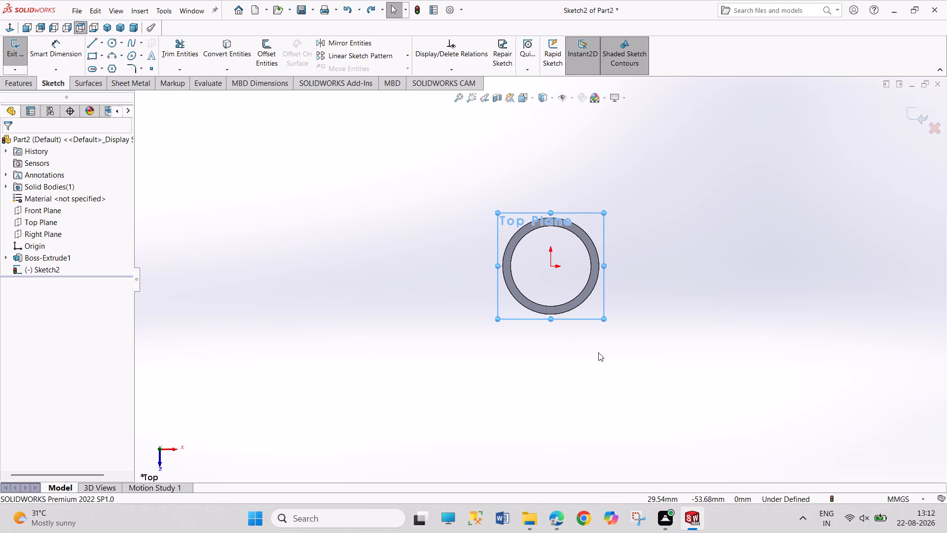
{"action": "left_click", "coordinate": [11, 61]}
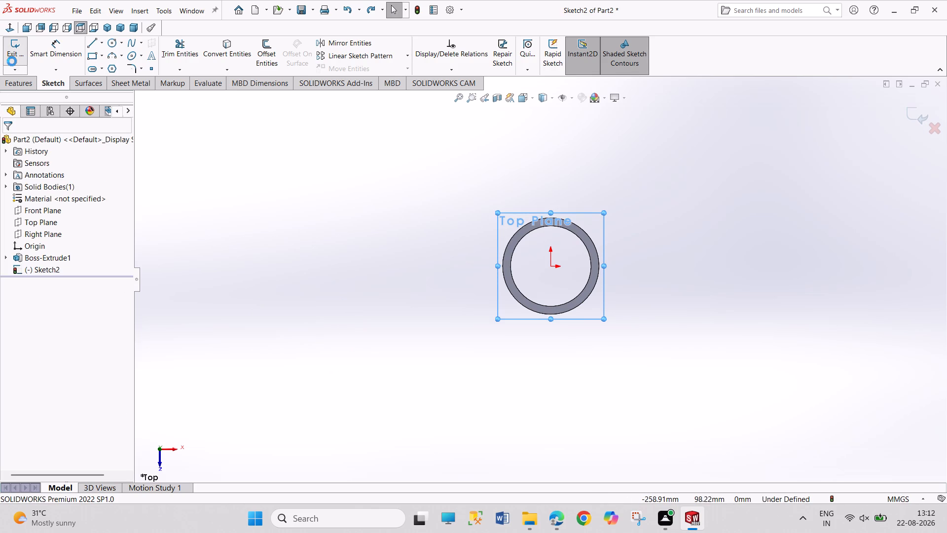
On the Front Plane, sketch a circle of about 11.5 mm radius, centred about 111 mm left and 19 mm below the origin.
{"action": "left_click", "coordinate": [113, 24]}
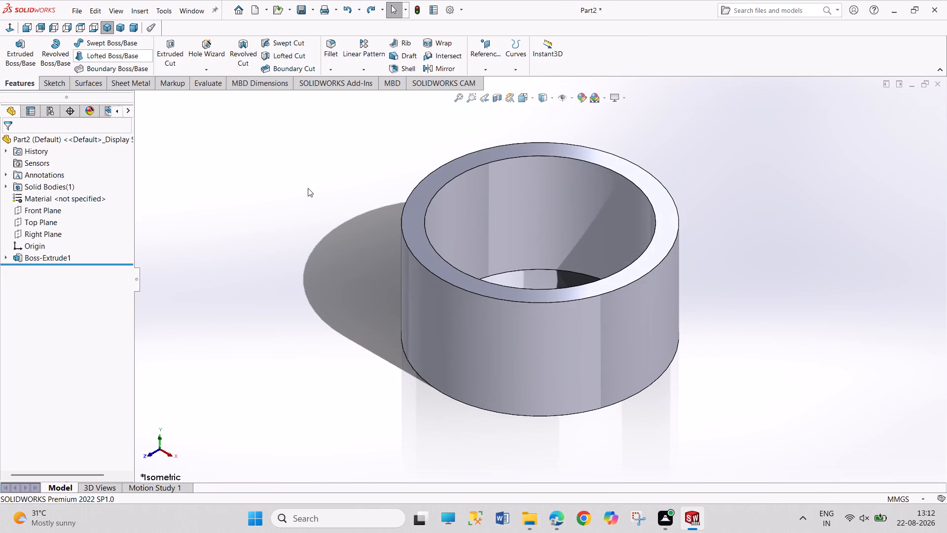
{"action": "scroll", "coordinate": [354, 227], "scroll_direction": "up", "scroll_amount": 4}
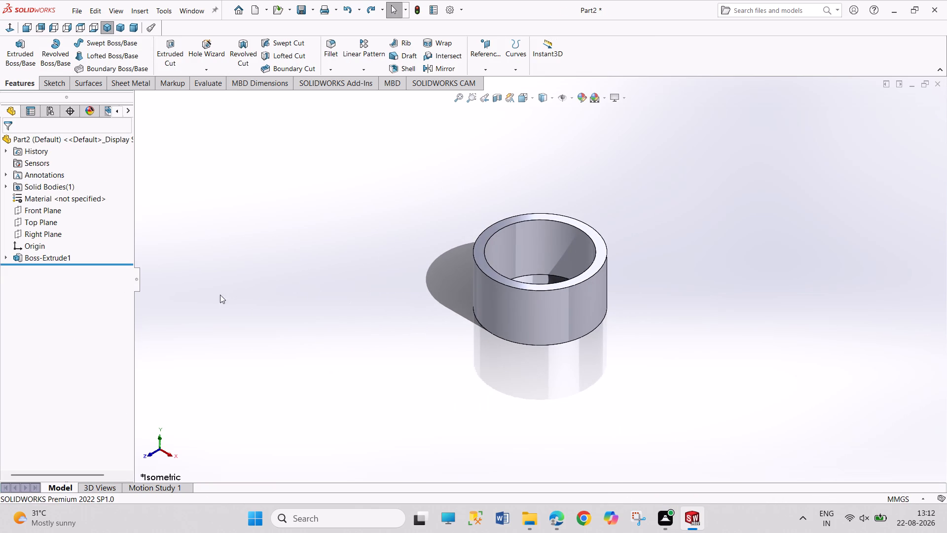
{"action": "left_click", "coordinate": [45, 208]}
{"action": "left_click", "coordinate": [50, 195]}
{"action": "scroll", "coordinate": [121, 244], "scroll_direction": "down", "scroll_amount": 5}
{"action": "scroll", "coordinate": [113, 238], "scroll_direction": "up", "scroll_amount": 3}
{"action": "scroll", "coordinate": [192, 219], "scroll_direction": "up", "scroll_amount": 3}
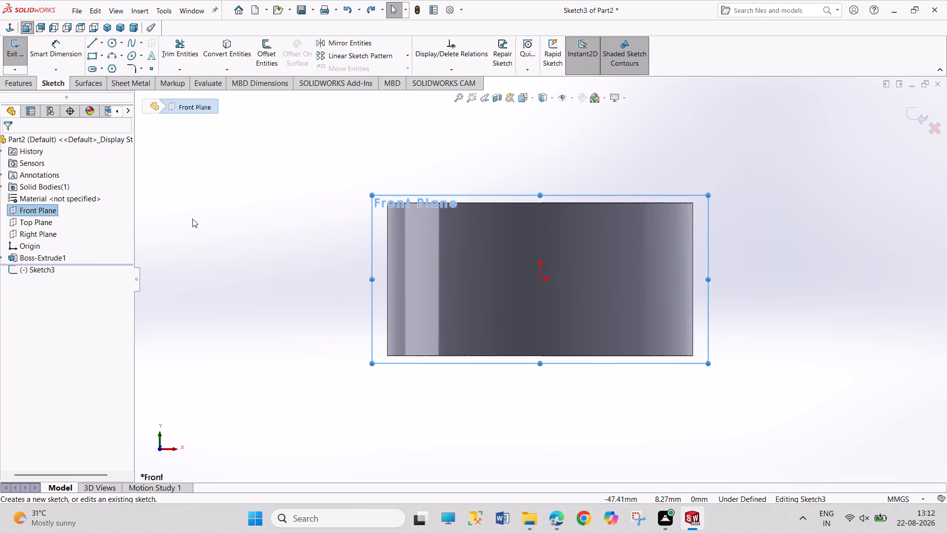
{"action": "scroll", "coordinate": [192, 219], "scroll_direction": "up", "scroll_amount": 3}
{"action": "scroll", "coordinate": [200, 280], "scroll_direction": "up", "scroll_amount": 2}
{"action": "scroll", "coordinate": [202, 288], "scroll_direction": "down", "scroll_amount": 1}
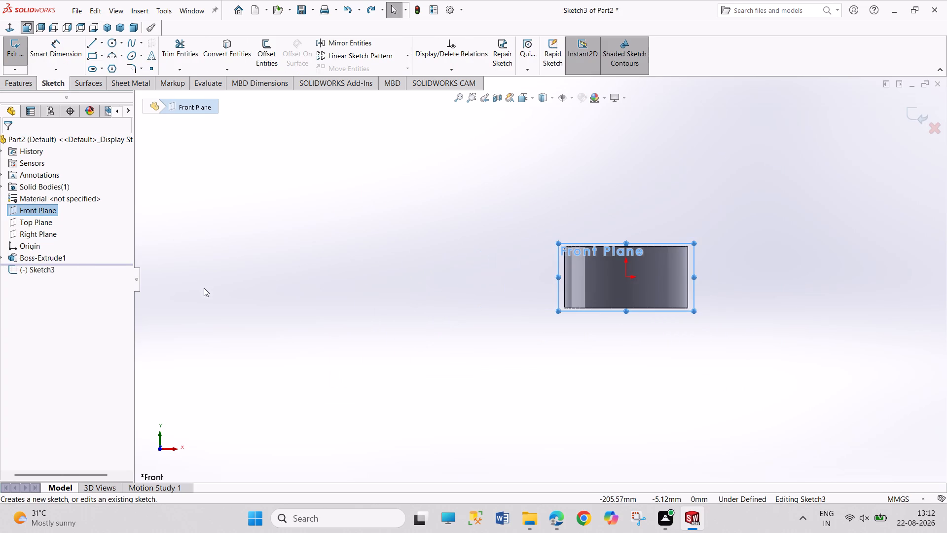
{"action": "scroll", "coordinate": [752, 267], "scroll_direction": "down", "scroll_amount": 1}
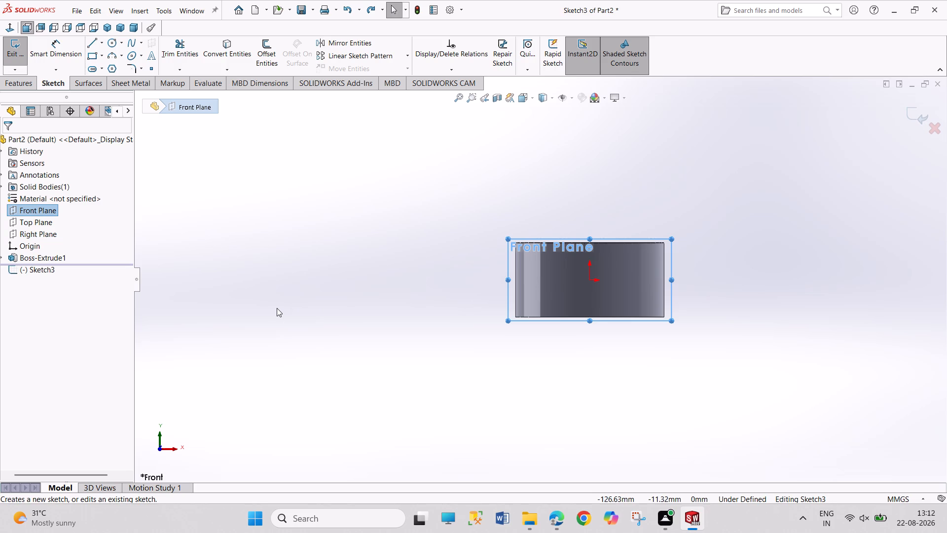
{"action": "scroll", "coordinate": [368, 294], "scroll_direction": "down", "scroll_amount": 1}
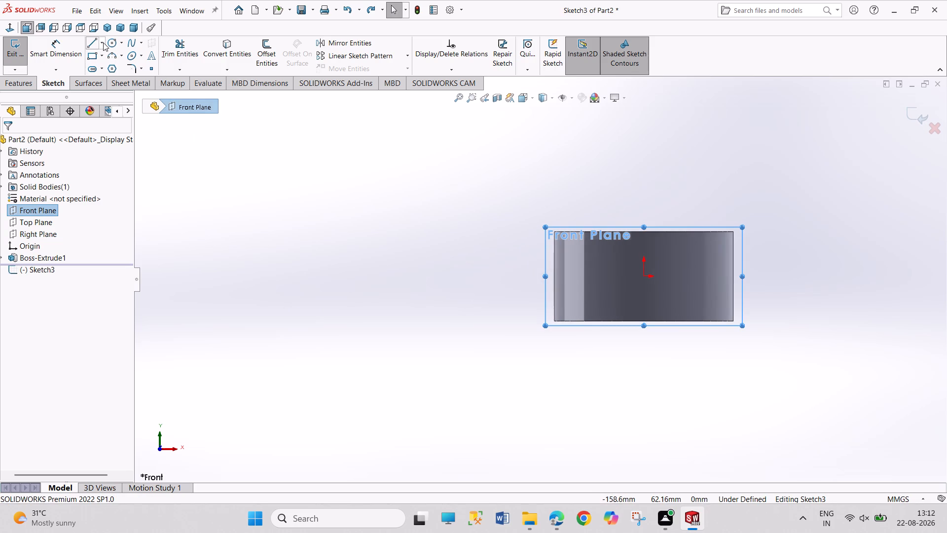
{"action": "left_click", "coordinate": [109, 43]}
{"action": "left_click", "coordinate": [313, 334]}
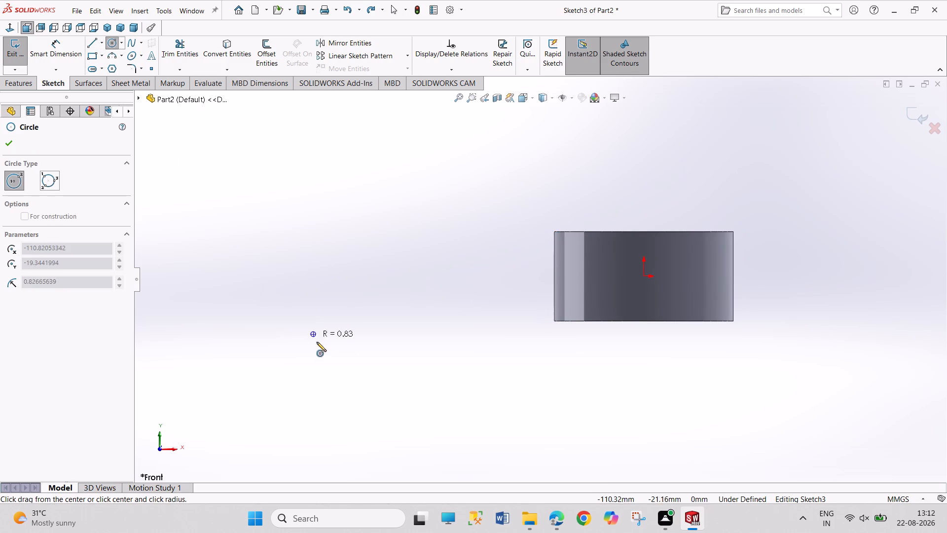
{"action": "left_click", "coordinate": [329, 364]}
Dimension the circle's diameter to 20 mm.
{"action": "right_click_drag", "start_coordinate": [460, 434], "coordinate": [418, 300]}
{"action": "left_click", "coordinate": [335, 307]}
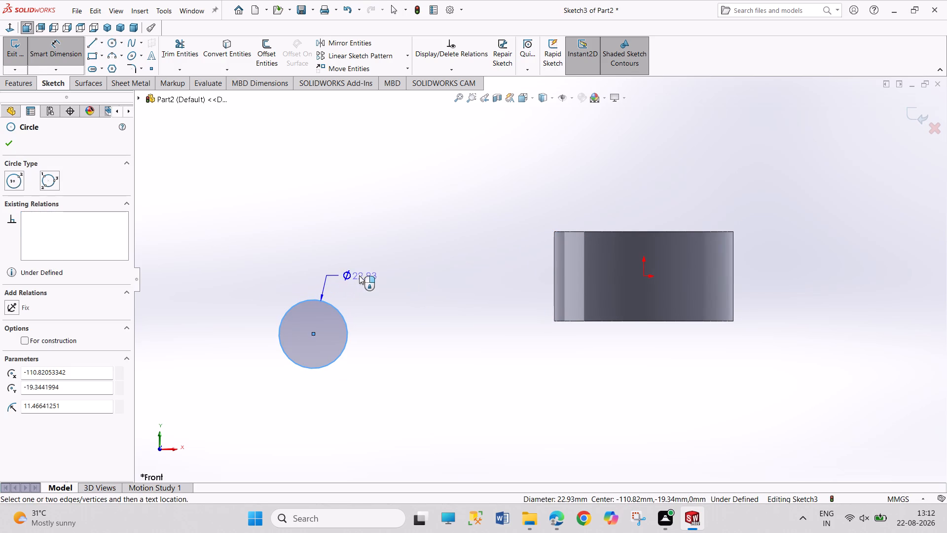
{"action": "left_click", "coordinate": [359, 275]}
{"action": "type", "text": "20"}
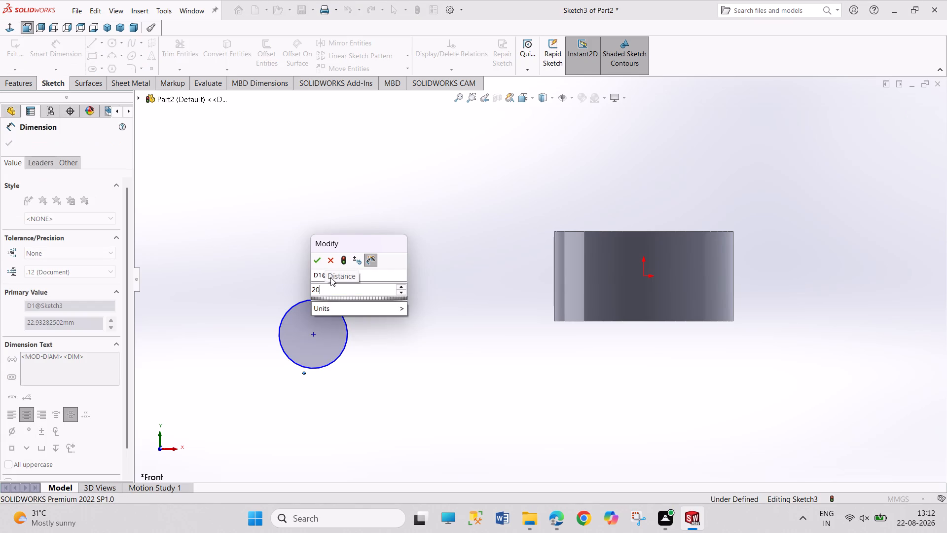
{"action": "key", "text": "Return"}
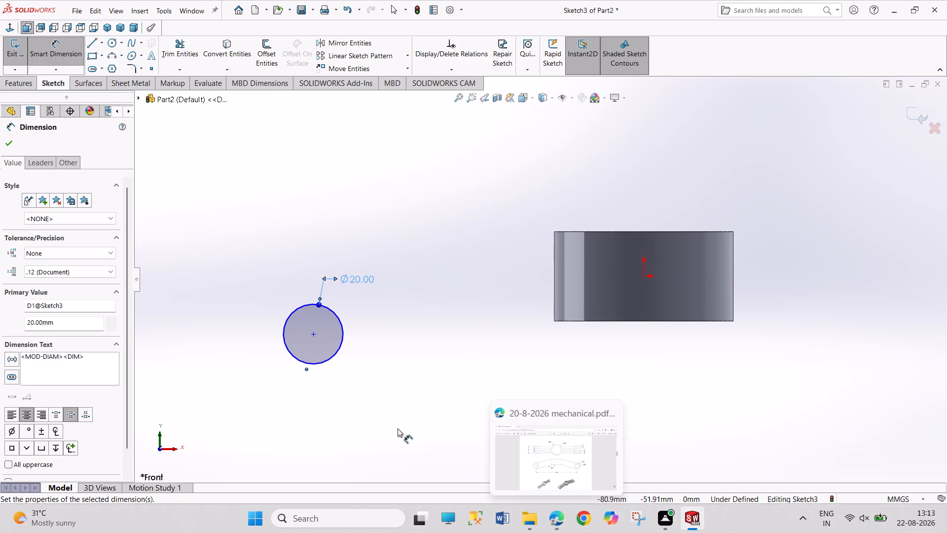
Draw a larger concentric circle around the 20 mm circle and dimension its diameter to 30 mm.
{"action": "left_click", "coordinate": [114, 43]}
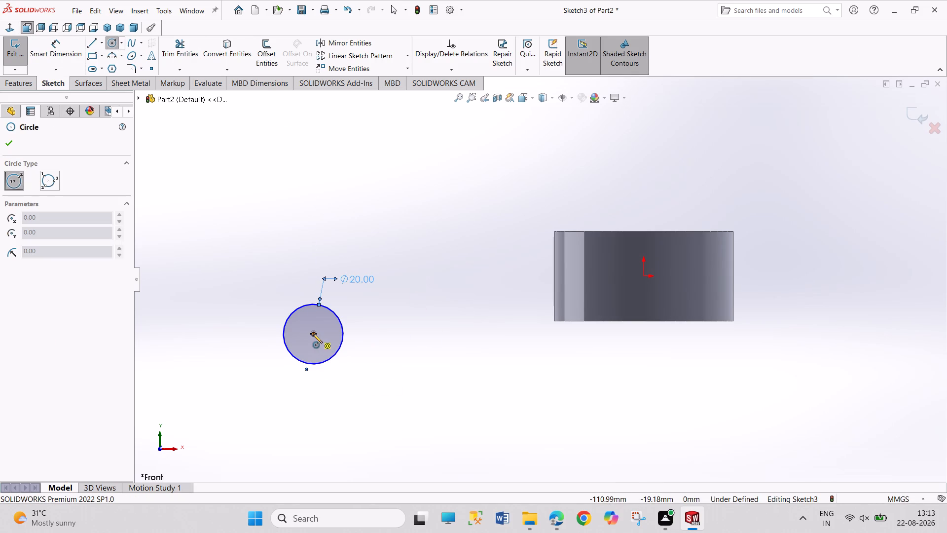
{"action": "left_click", "coordinate": [313, 334]}
{"action": "left_click_drag", "start_coordinate": [331, 369], "coordinate": [338, 370]}
{"action": "right_click_drag", "start_coordinate": [383, 370], "coordinate": [368, 304]}
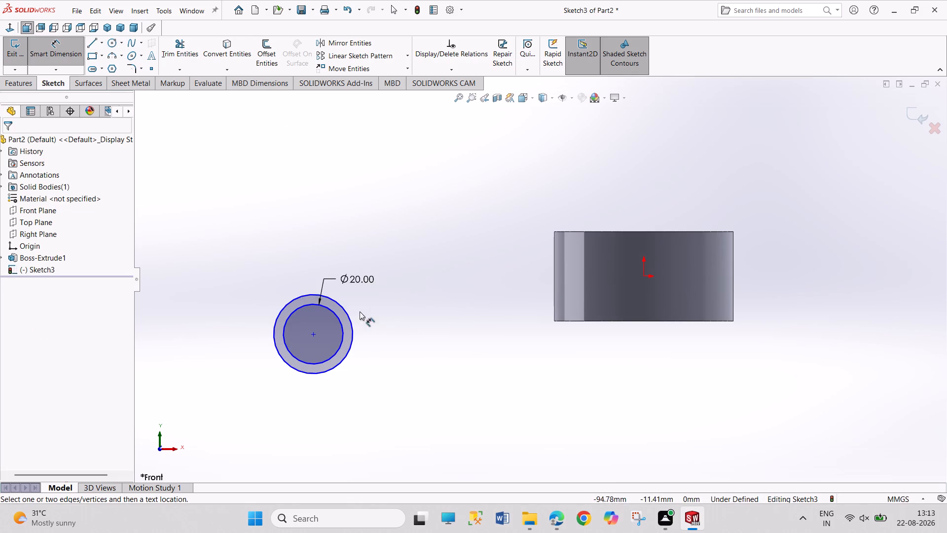
{"action": "left_click", "coordinate": [296, 299]}
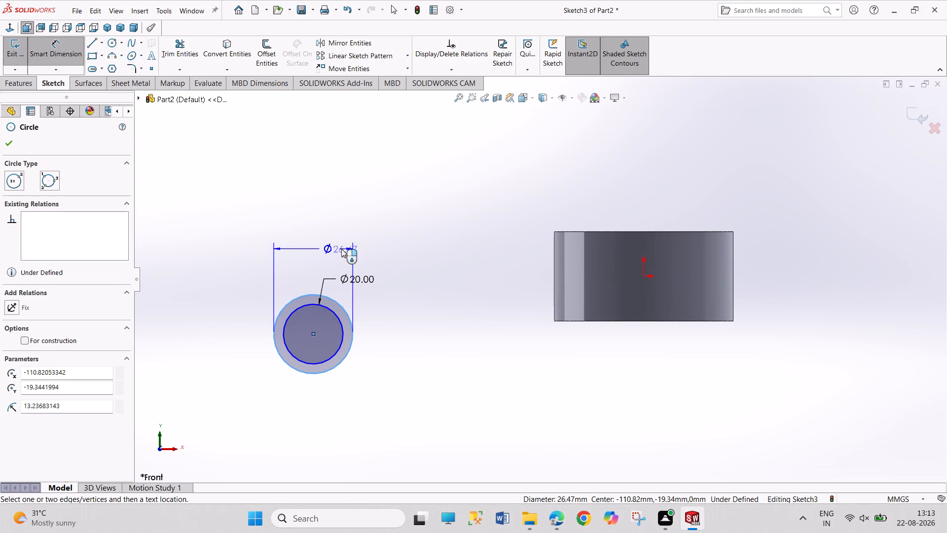
{"action": "left_click", "coordinate": [357, 241]}
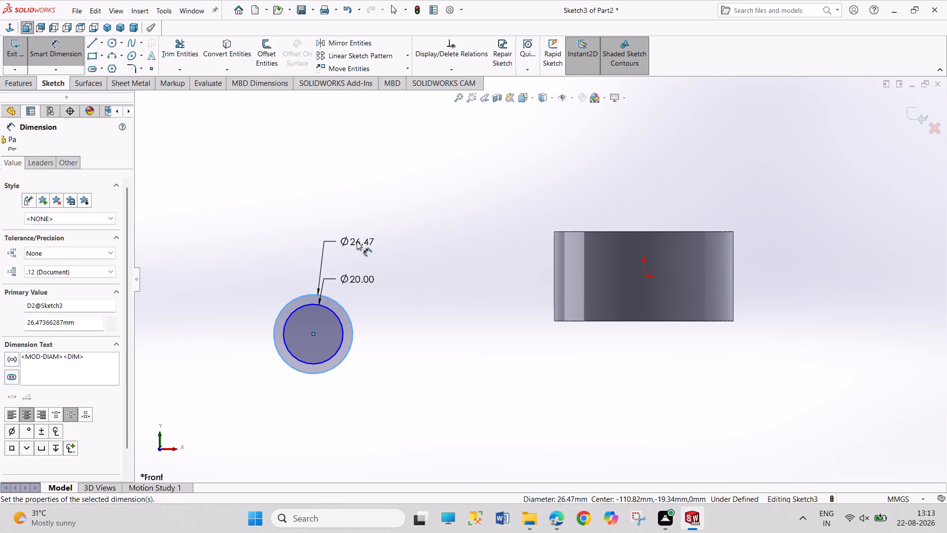
{"action": "type", "text": "30"}
{"action": "key", "text": "Return"}
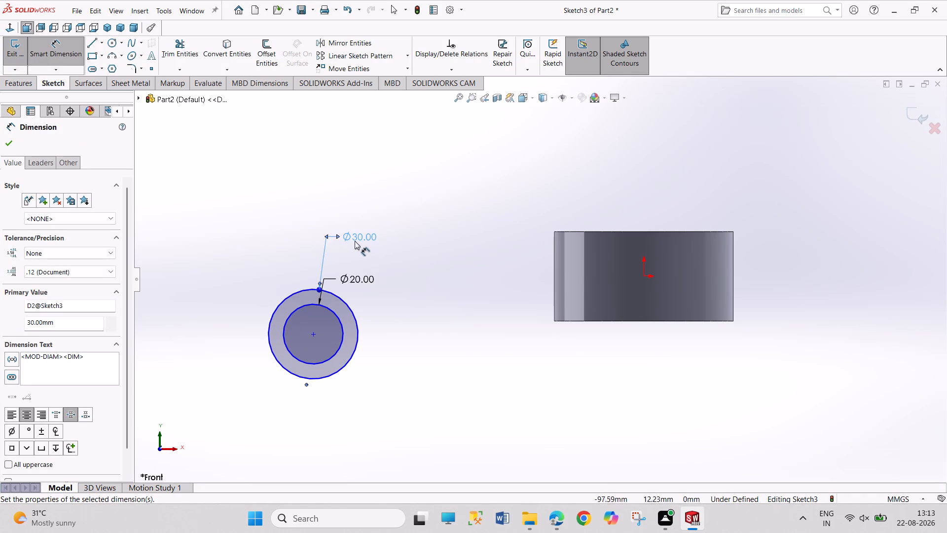
{"action": "right_click", "coordinate": [487, 298]}
{"action": "left_click", "coordinate": [524, 328]}
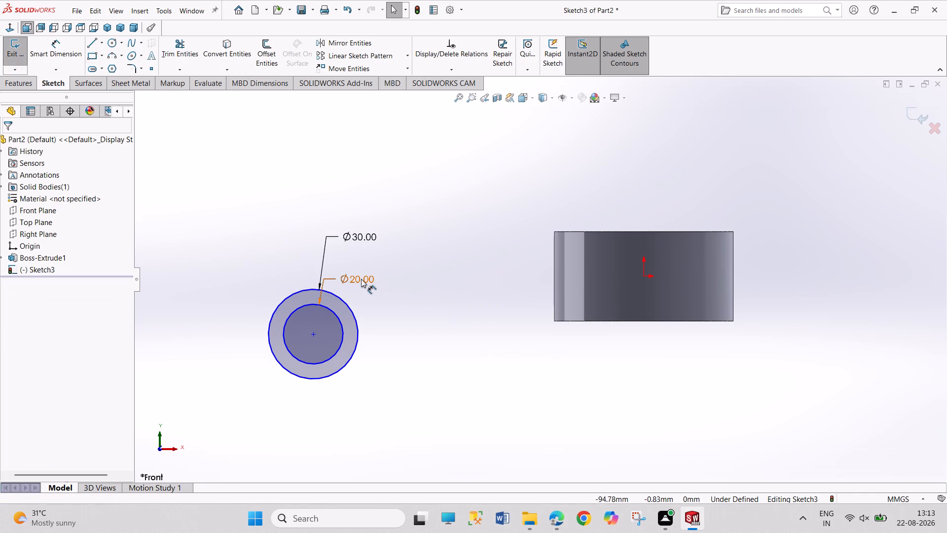
Move the 20 mm diameter dimension text slightly away from the circles.
{"action": "left_click_drag", "start_coordinate": [361, 279], "coordinate": [382, 280]}
{"action": "left_click", "coordinate": [425, 354]}
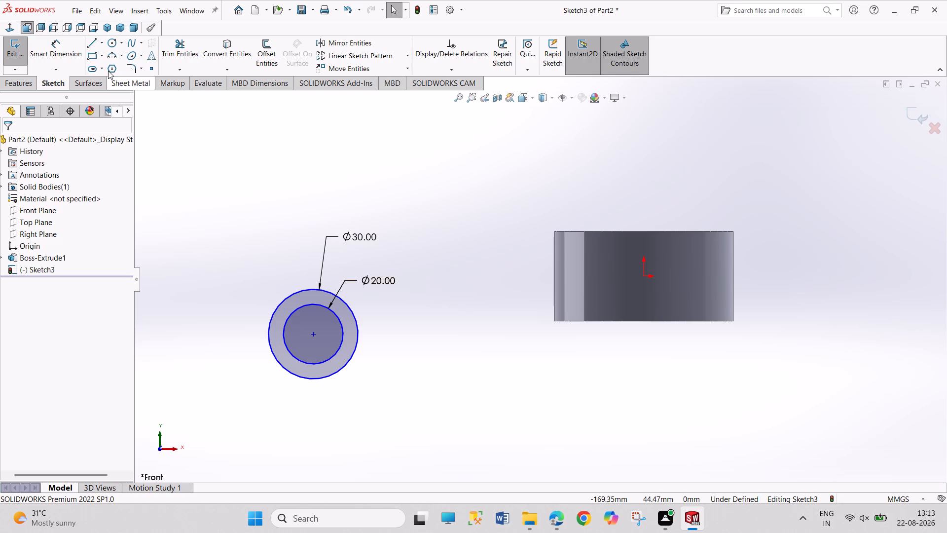
Convert the ring's bottom edge into a line of the Front Plane sketch.
{"action": "left_click", "coordinate": [562, 321]}
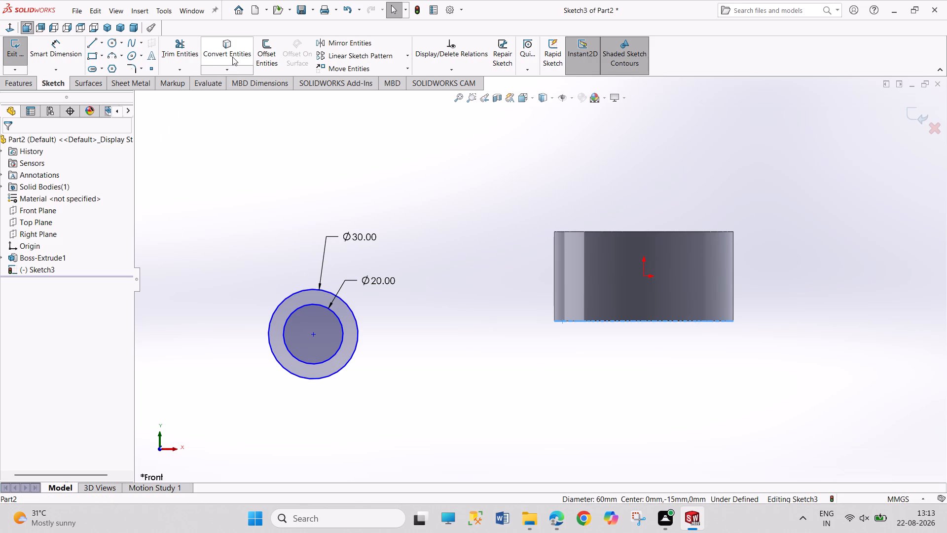
{"action": "left_click", "coordinate": [232, 57]}
{"action": "left_click", "coordinate": [317, 105]}
Draw a slanted line from the left end of the converted bottom edge to a point below and left of the concentric circles.
{"action": "left_click", "coordinate": [91, 40]}
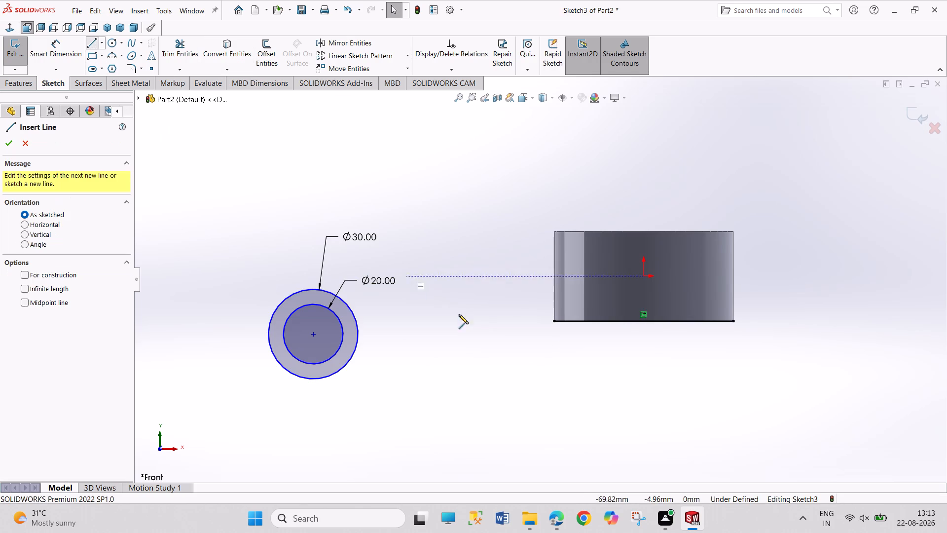
{"action": "left_click_drag", "start_coordinate": [553, 323], "coordinate": [545, 330]}
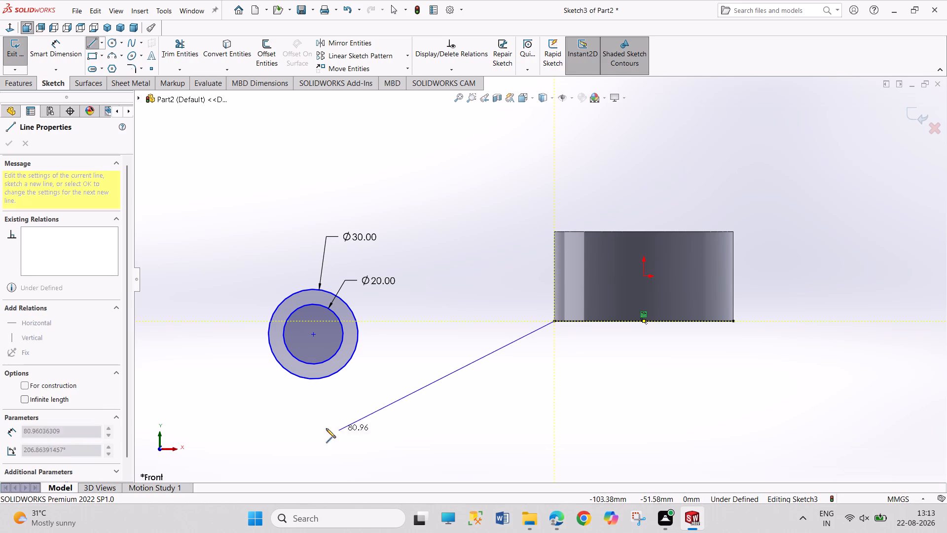
{"action": "left_click_drag", "start_coordinate": [277, 416], "coordinate": [286, 419]}
{"action": "right_click", "coordinate": [344, 425]}
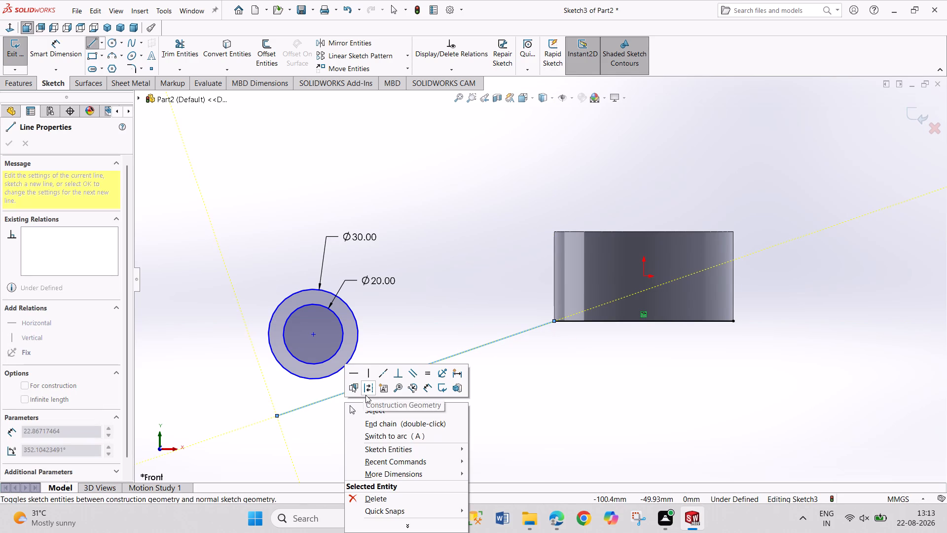
{"action": "left_click", "coordinate": [367, 406]}
{"action": "left_click", "coordinate": [331, 429]}
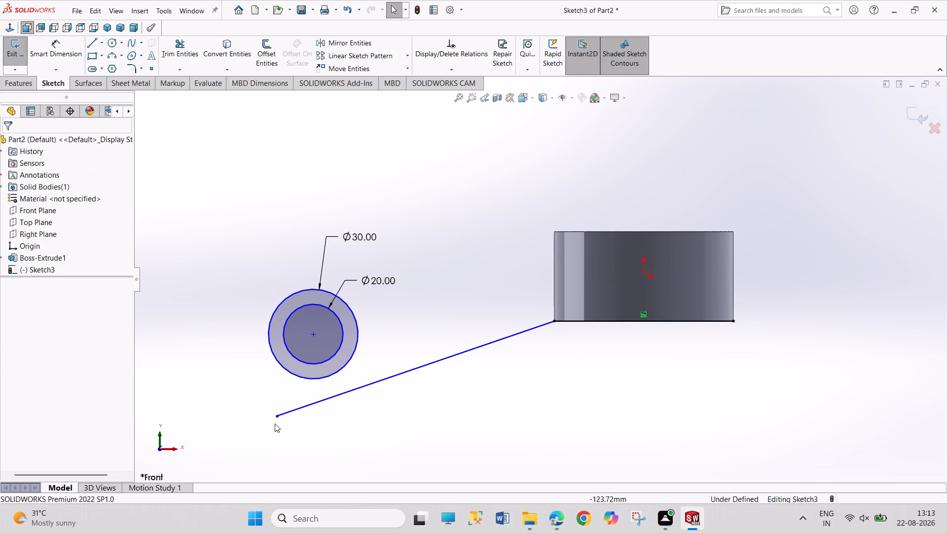
Add a Coincident relation between the slanted line's free endpoint and the 30 mm circle.
{"action": "left_click", "coordinate": [278, 416]}
{"action": "left_click", "coordinate": [319, 381], "text": "ctrl"}
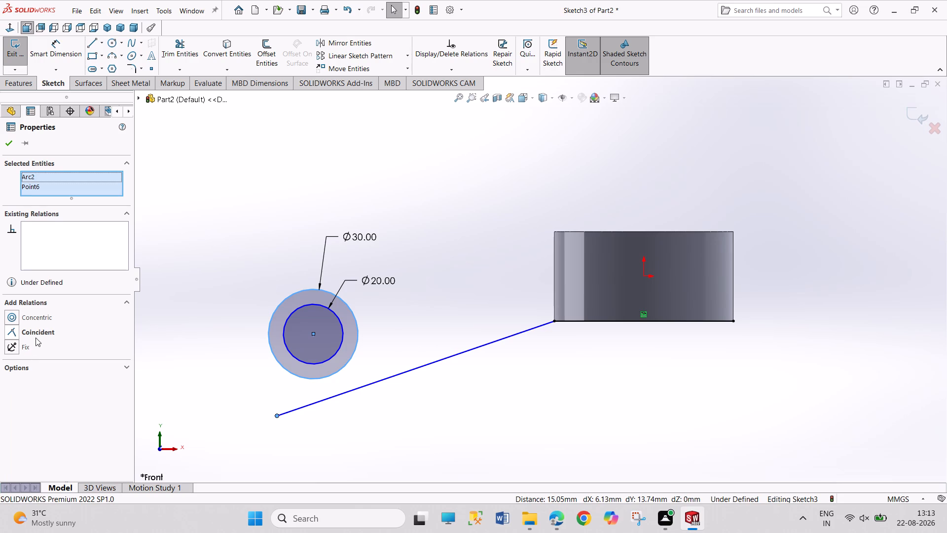
{"action": "left_click", "coordinate": [36, 335]}
{"action": "left_click", "coordinate": [190, 384]}
Add a Tangent relation between the slanted line and the 30 mm circle.
{"action": "left_click", "coordinate": [299, 408]}
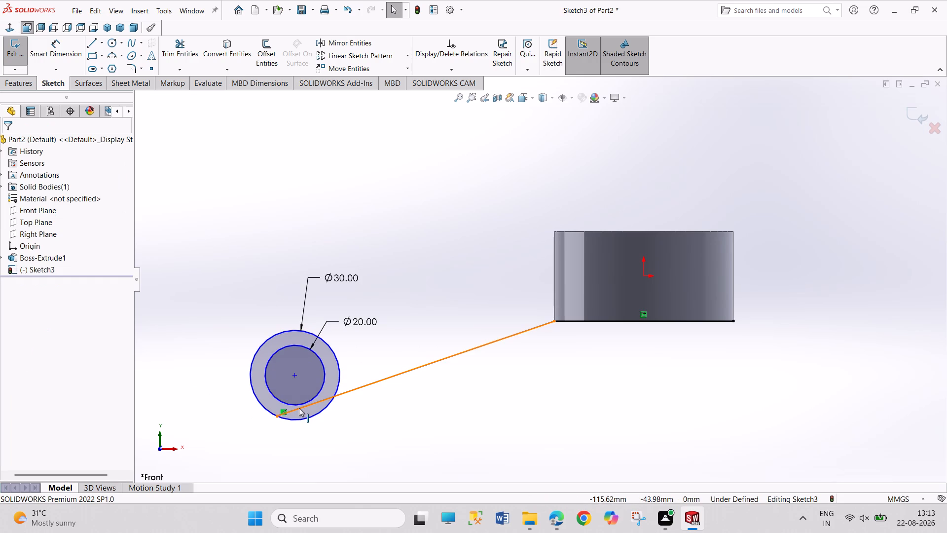
{"action": "left_click", "coordinate": [304, 418], "text": "ctrl"}
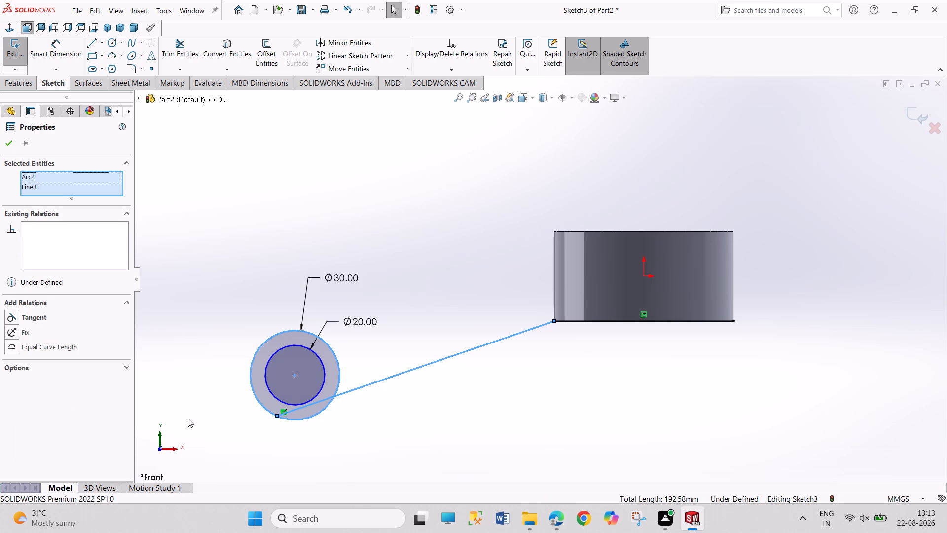
{"action": "left_click", "coordinate": [42, 320]}
{"action": "left_click", "coordinate": [147, 360]}
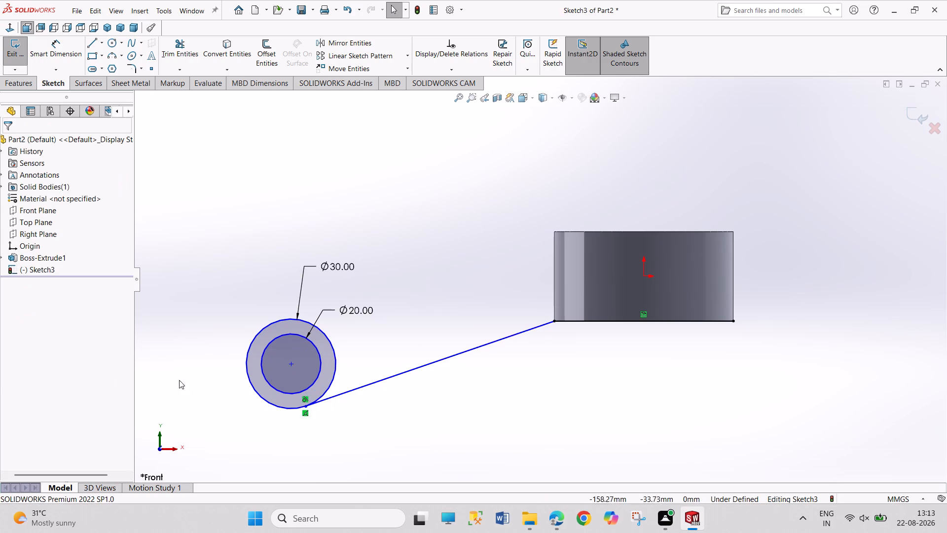
Dimension the angle between the converted bottom edge line and the slanted line as 165°.
{"action": "right_click_drag", "start_coordinate": [507, 412], "coordinate": [497, 351]}
{"action": "left_click", "coordinate": [601, 322]}
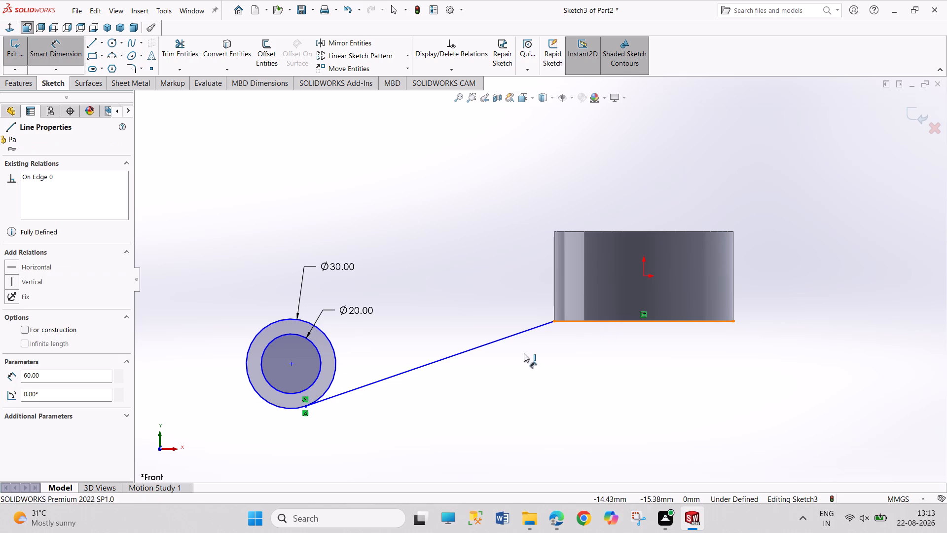
{"action": "left_click", "coordinate": [513, 336]}
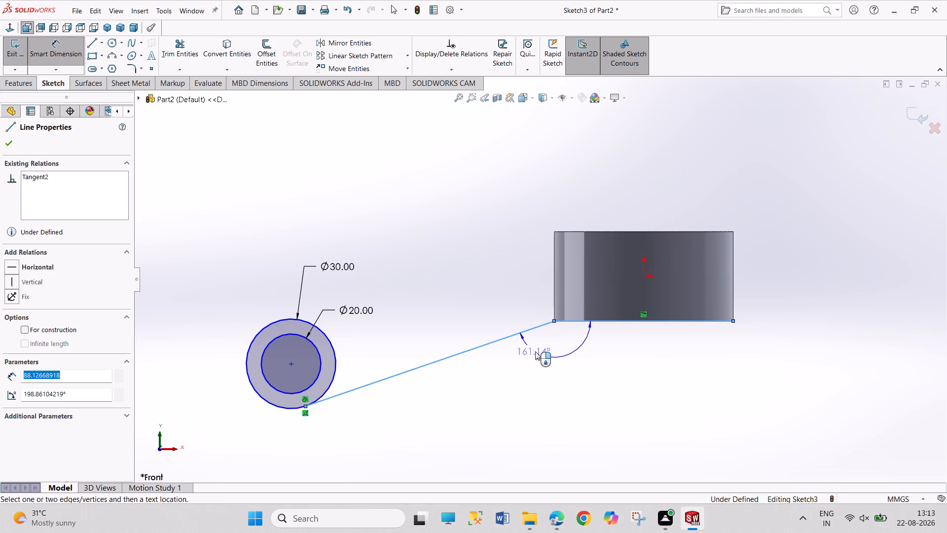
{"action": "left_click", "coordinate": [541, 354]}
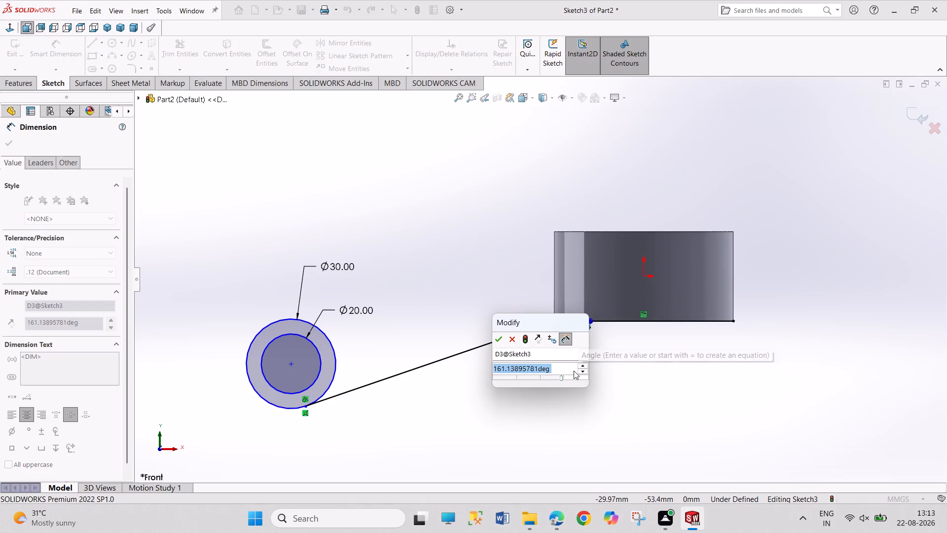
{"action": "type", "text": "165"}
{"action": "key", "text": "Return"}
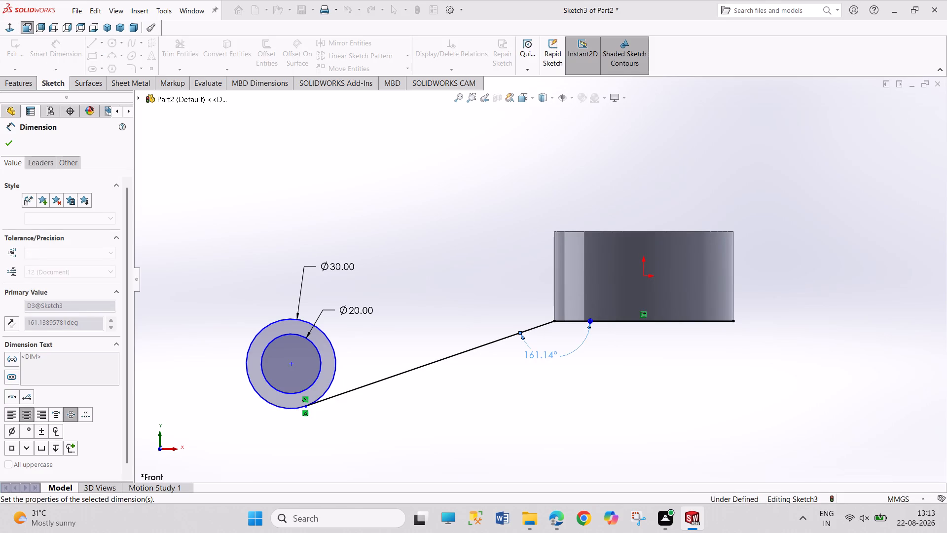
{"action": "right_click", "coordinate": [504, 420]}
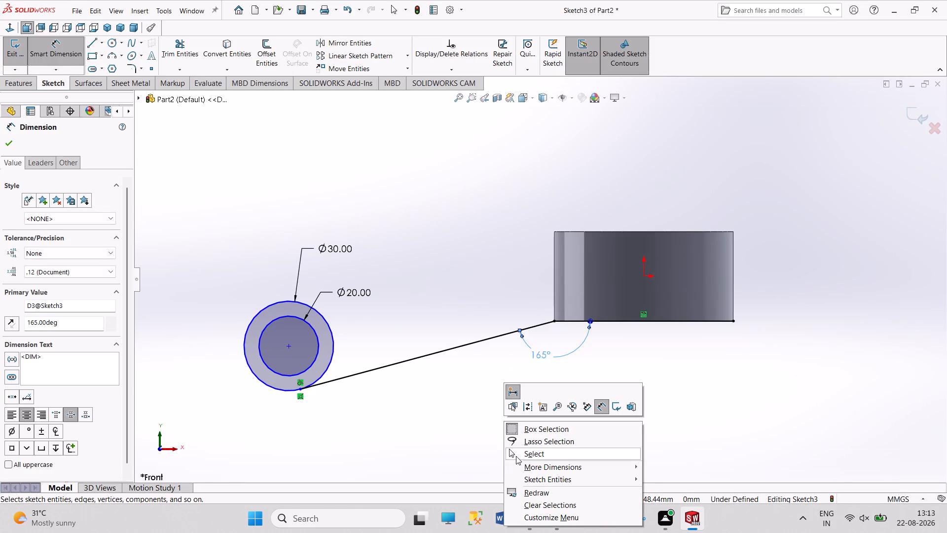
{"action": "left_click", "coordinate": [517, 456]}
{"action": "left_click", "coordinate": [454, 436]}
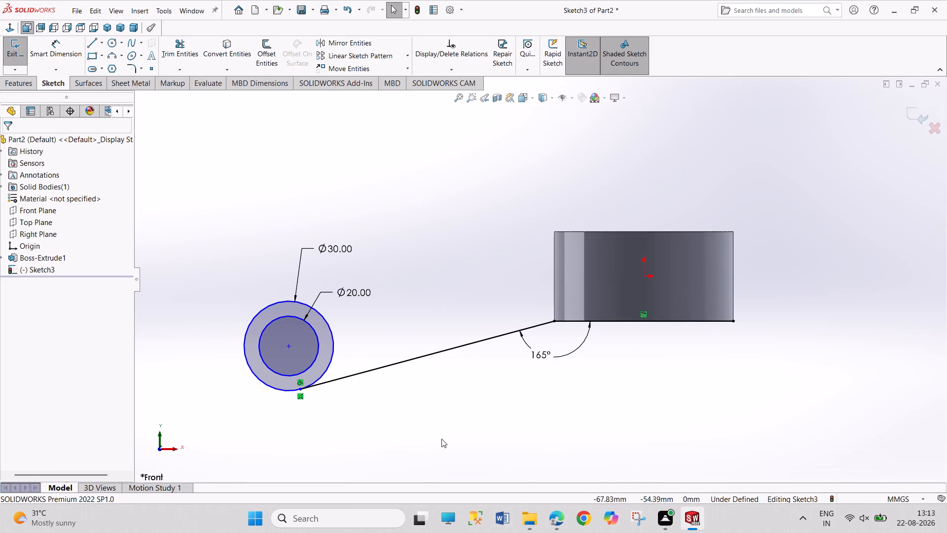
Change the slanted line to construction geometry.
{"action": "right_click", "coordinate": [417, 360]}
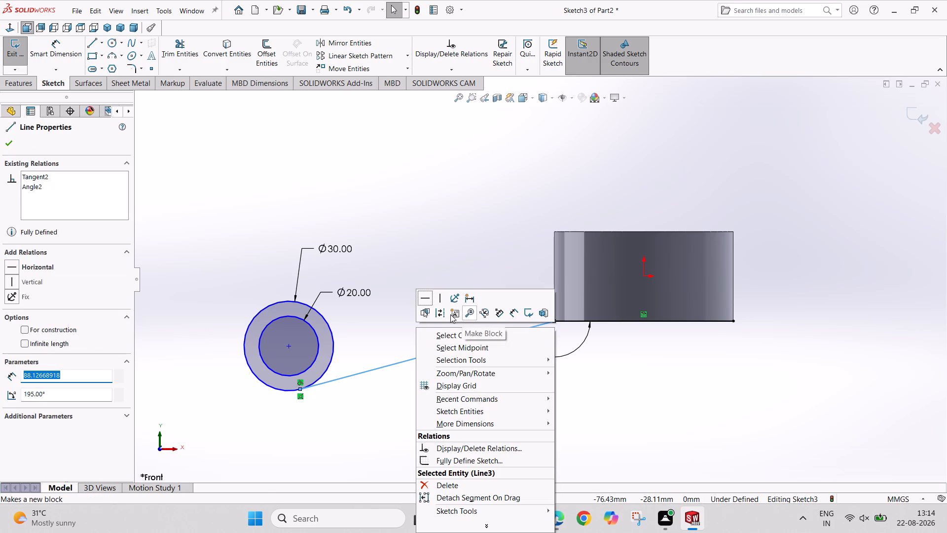
{"action": "left_click", "coordinate": [438, 310]}
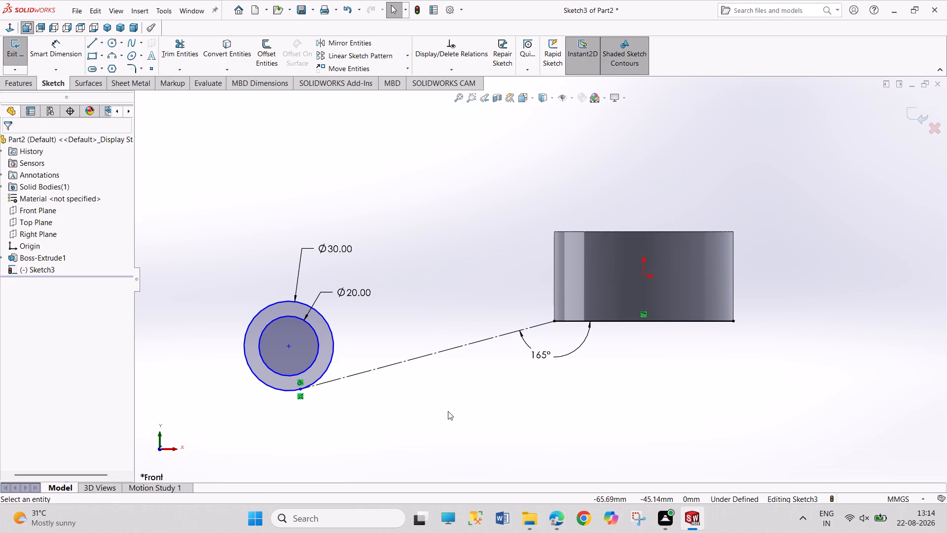
{"action": "left_click", "coordinate": [448, 411]}
Dimension the horizontal distance from the origin to the concentric circles' centre as 110 mm and exit the sketch.
{"action": "right_click_drag", "start_coordinate": [425, 462], "coordinate": [417, 386]}
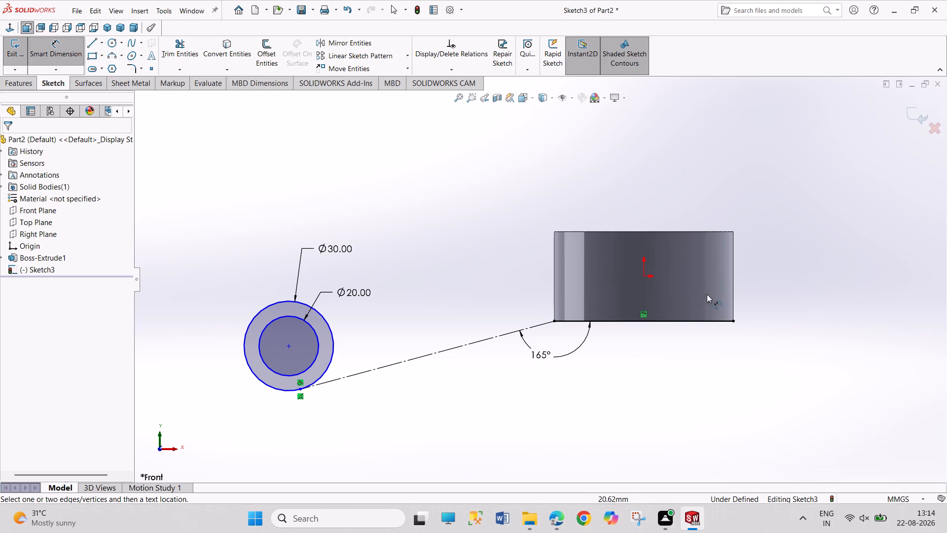
{"action": "left_click", "coordinate": [643, 277]}
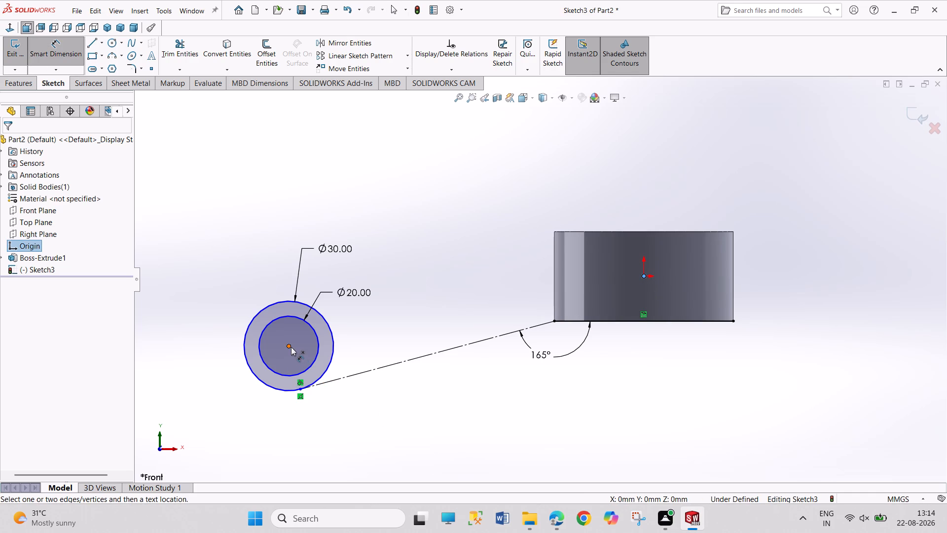
{"action": "left_click", "coordinate": [291, 345]}
{"action": "left_click", "coordinate": [399, 421]}
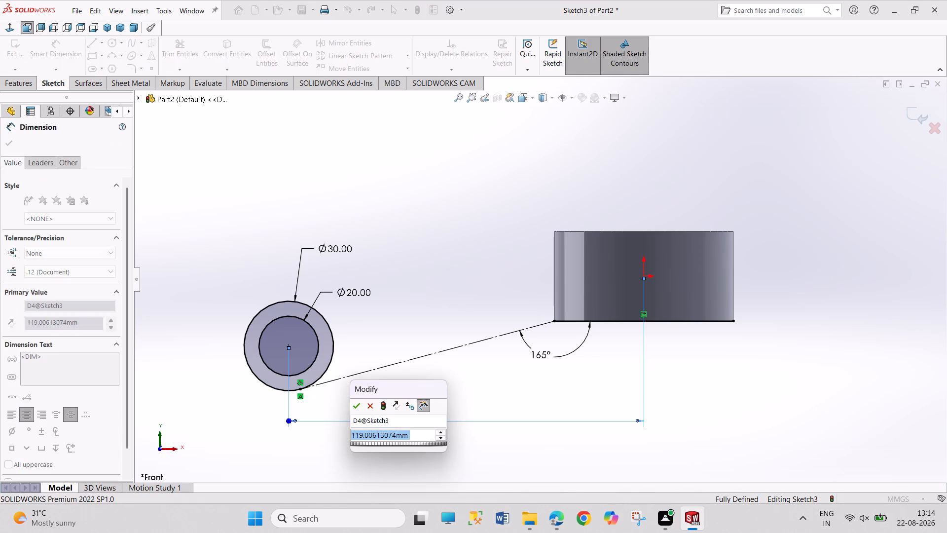
{"action": "type", "text": "110"}
{"action": "key", "text": "Return"}
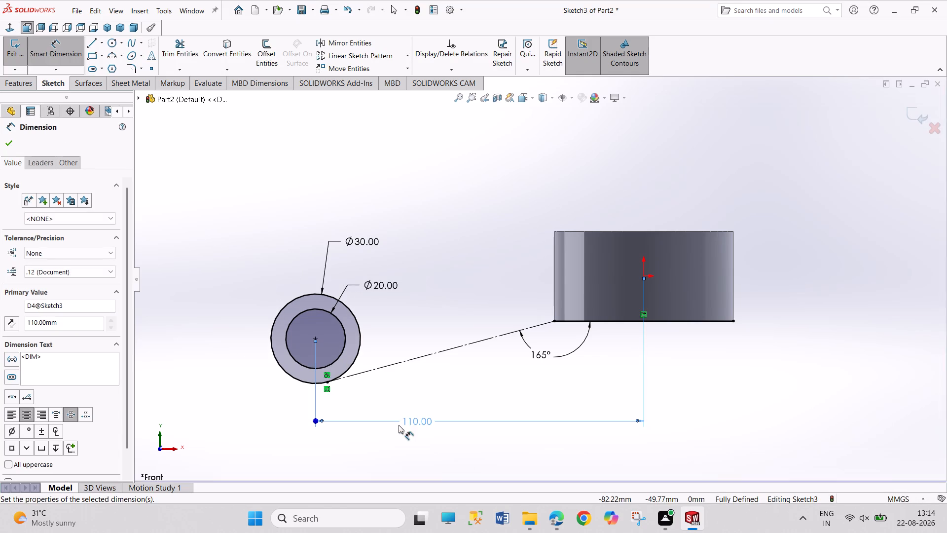
{"action": "right_click", "coordinate": [415, 385]}
{"action": "left_click", "coordinate": [436, 418]}
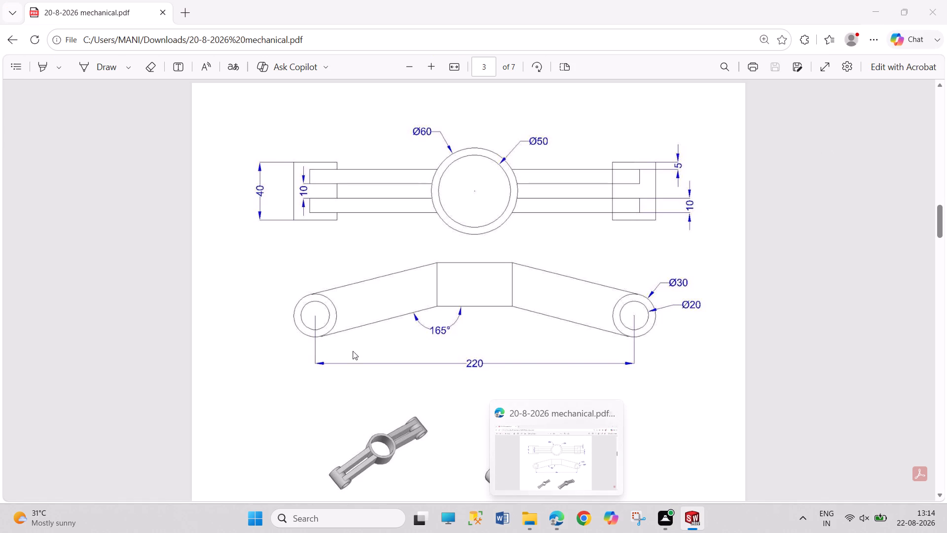
{"action": "left_click", "coordinate": [13, 47]}
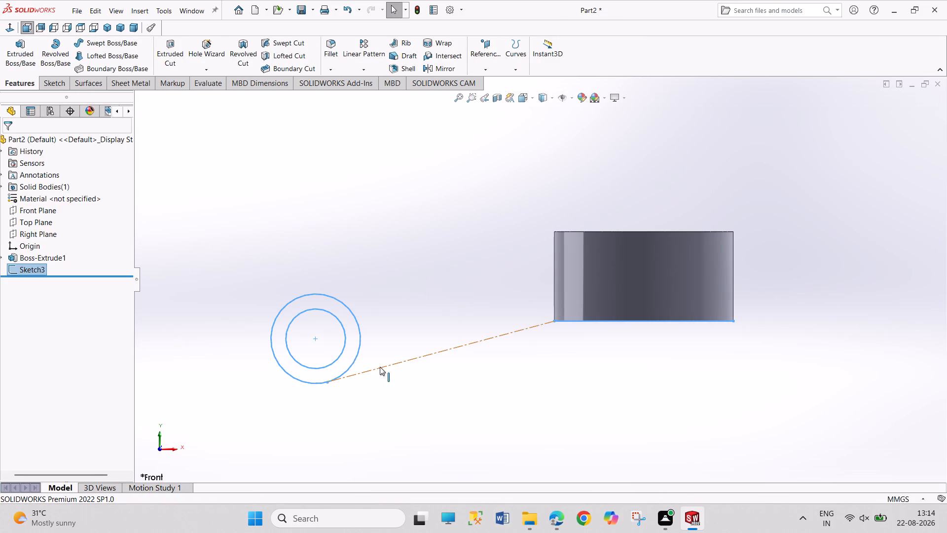
Reopen the end boss sketch, change the converted bottom edge line to construction geometry, and exit the sketch.
{"action": "right_click", "coordinate": [357, 351]}
{"action": "left_click", "coordinate": [369, 324]}
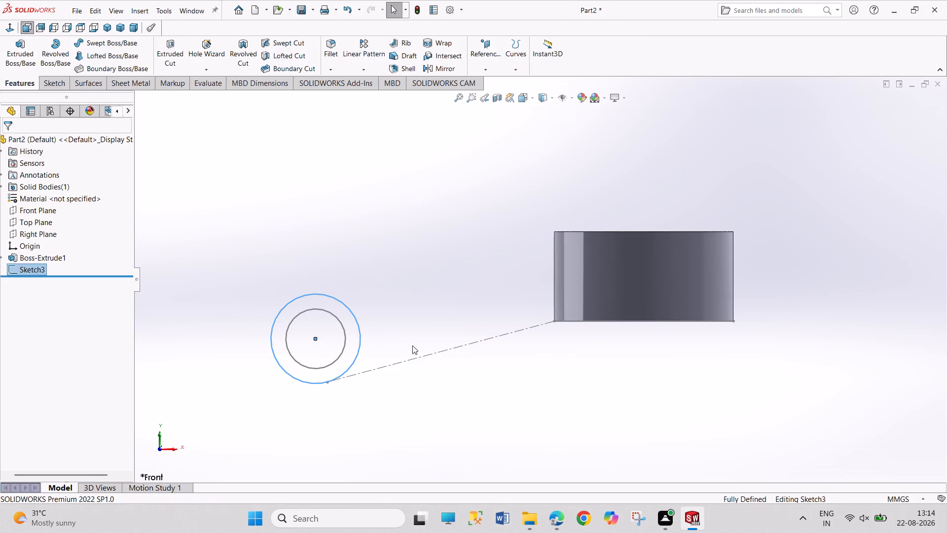
{"action": "left_click", "coordinate": [622, 392]}
{"action": "left_click", "coordinate": [661, 322]}
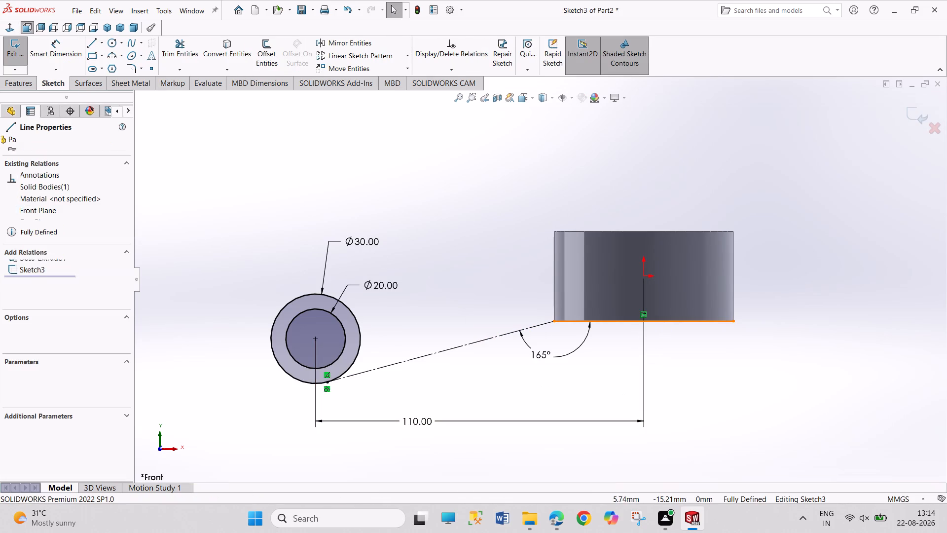
{"action": "left_click", "coordinate": [29, 327]}
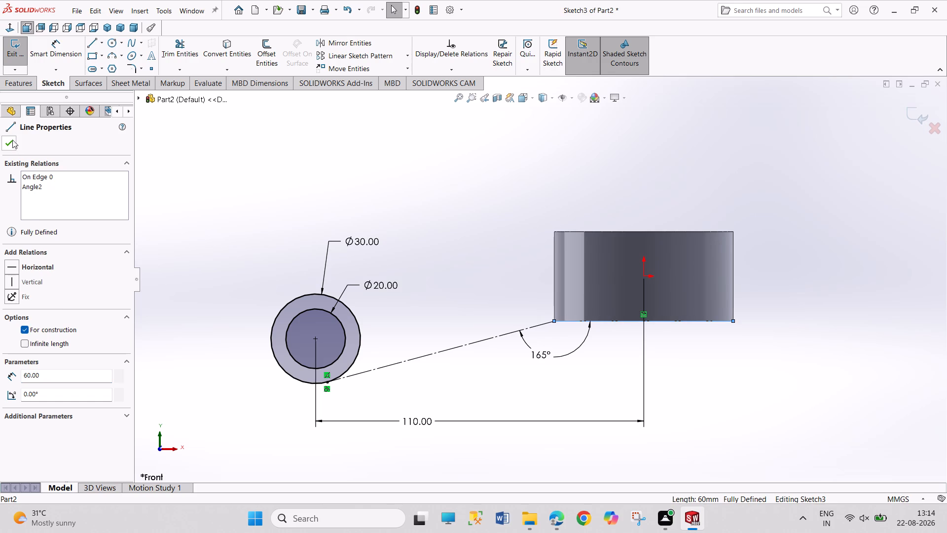
{"action": "left_click", "coordinate": [8, 141]}
{"action": "left_click", "coordinate": [14, 46]}
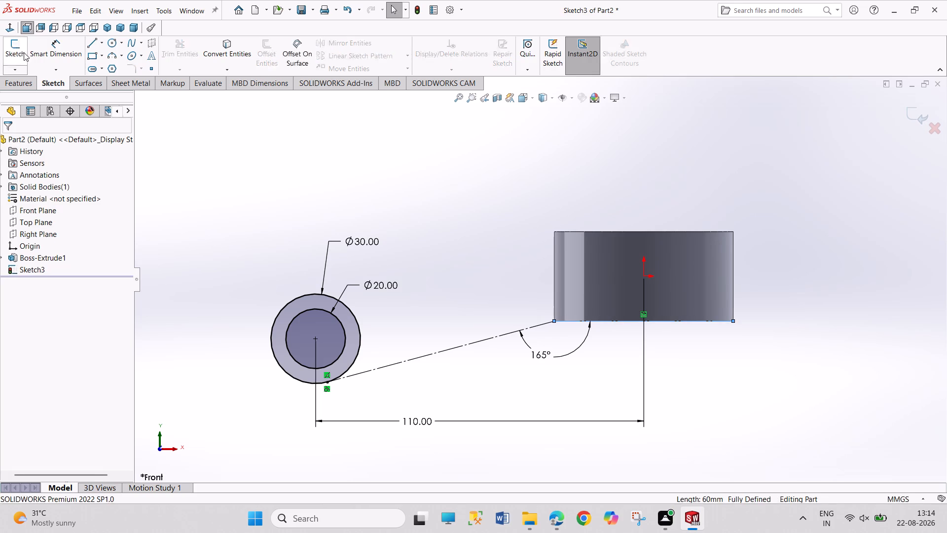
Extrude the region between the 30 mm and 20 mm circles 40 mm, Mid Plane, as the hollow end boss.
{"action": "left_click", "coordinate": [4, 57]}
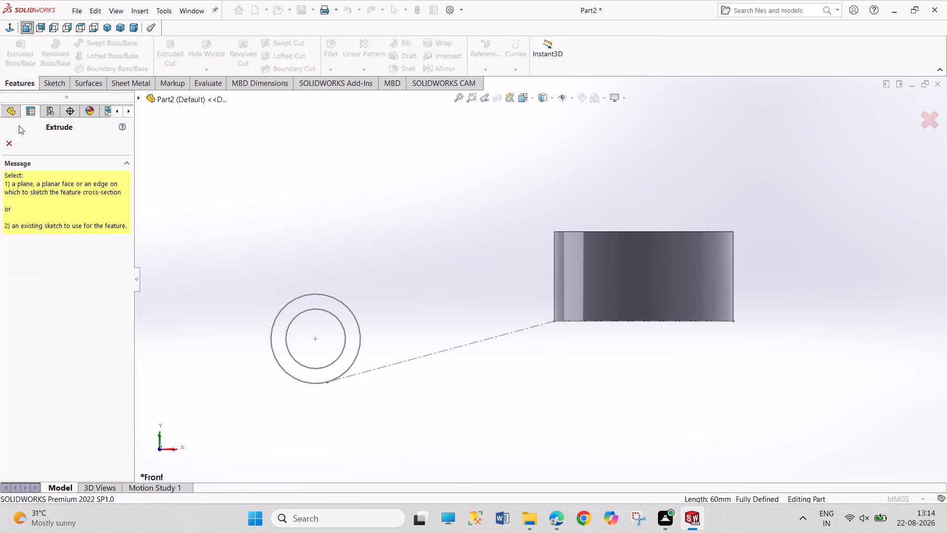
{"action": "left_click", "coordinate": [273, 340]}
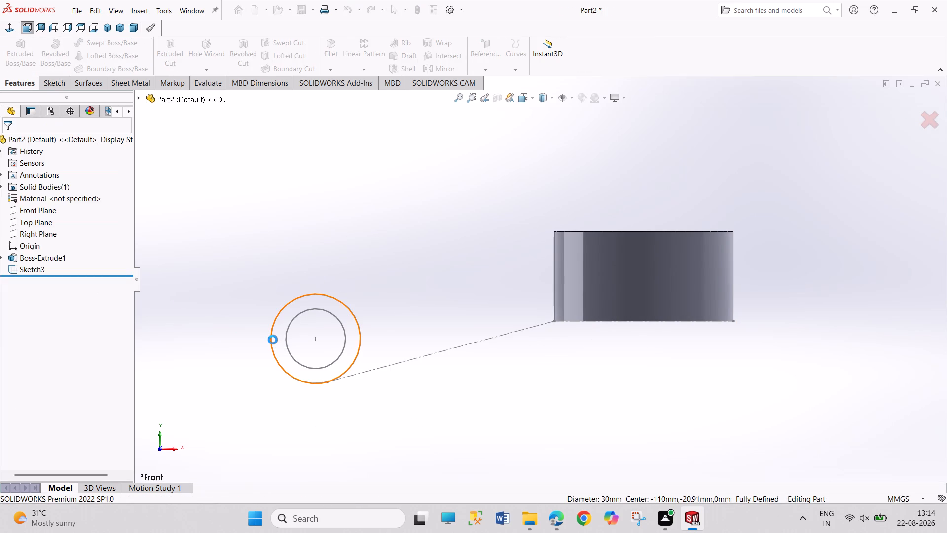
{"action": "right_click", "coordinate": [105, 353]}
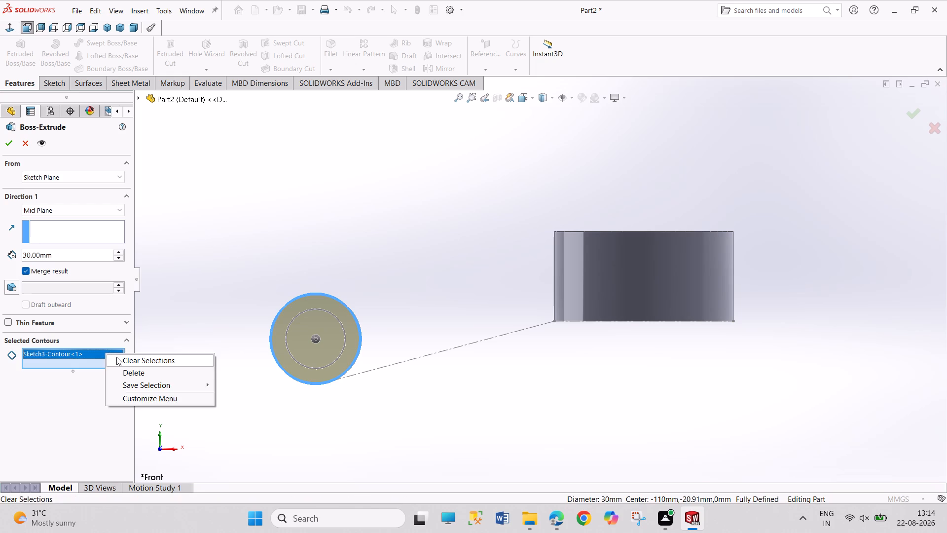
{"action": "left_click", "coordinate": [116, 357]}
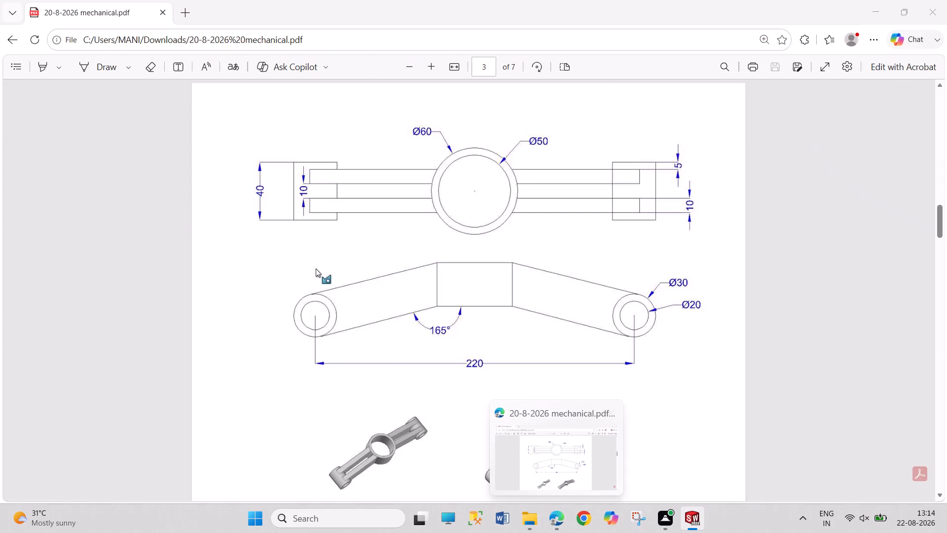
{"action": "left_click", "coordinate": [104, 26]}
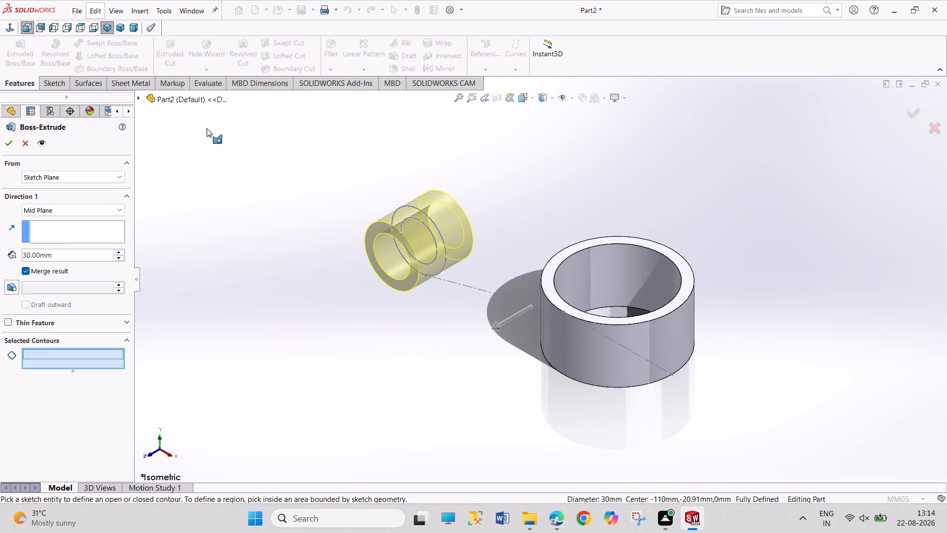
{"action": "left_click", "coordinate": [117, 254]}
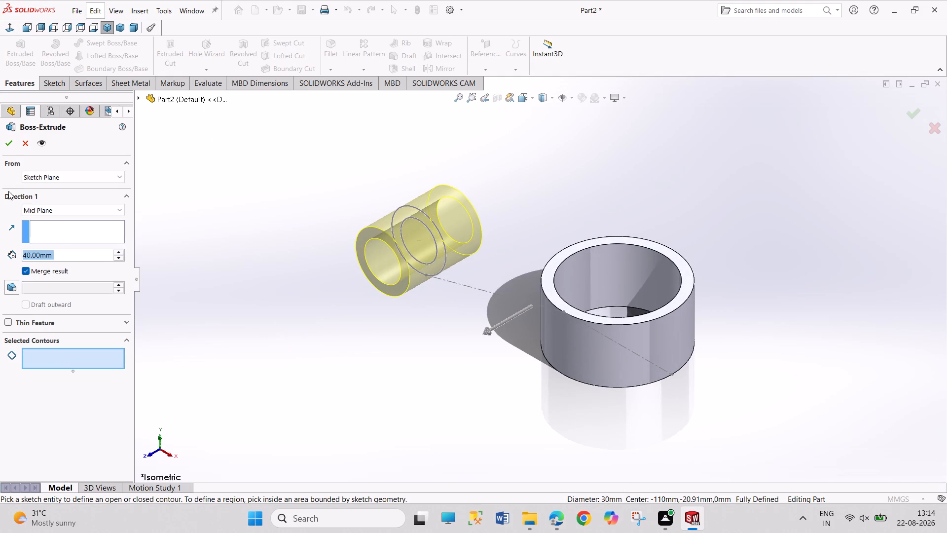
{"action": "left_click", "coordinate": [5, 141]}
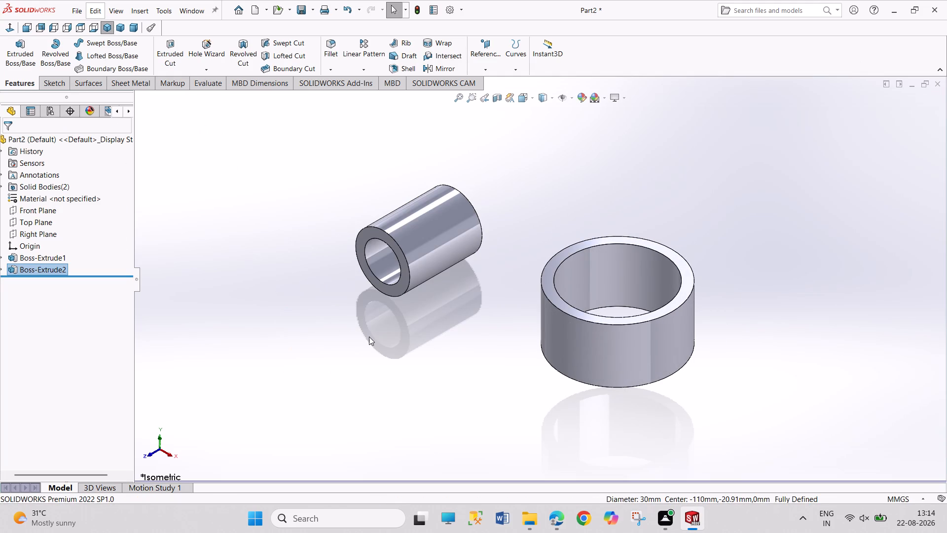
Create a reference plane parallel to the Front Plane at a 5 mm offset.
{"action": "middle_click_drag", "start_coordinate": [358, 331], "coordinate": [390, 333]}
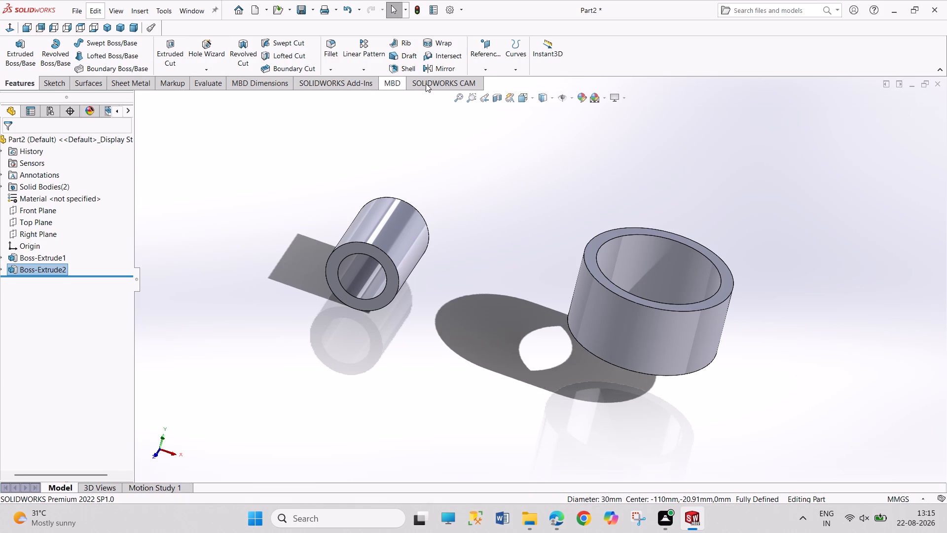
{"action": "left_click", "coordinate": [491, 58]}
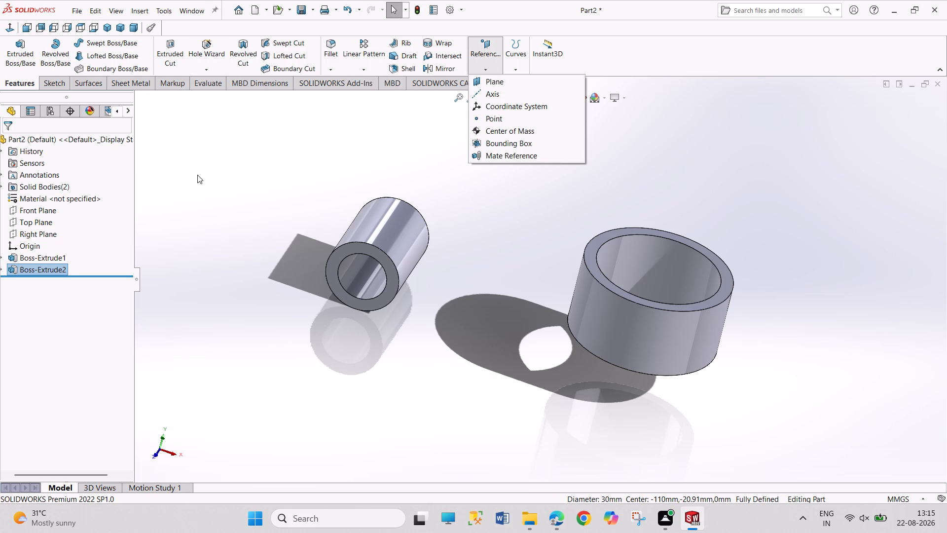
{"action": "left_click", "coordinate": [197, 175]}
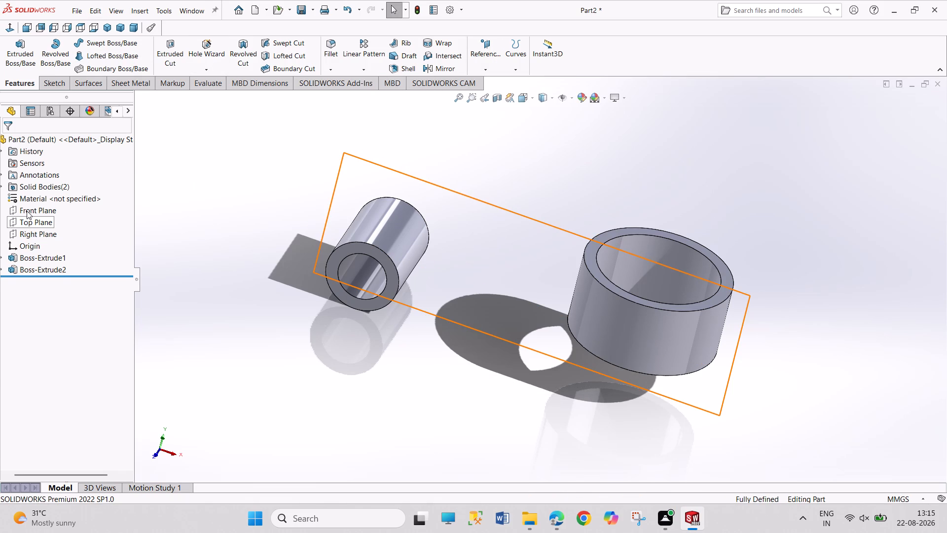
{"action": "left_click", "coordinate": [27, 211]}
{"action": "middle_click_drag", "start_coordinate": [226, 284], "coordinate": [197, 278]}
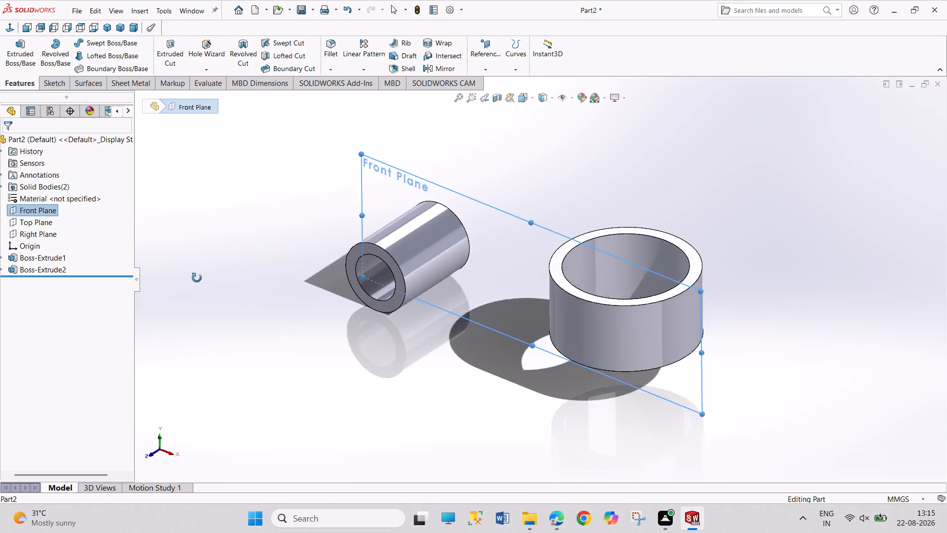
{"action": "middle_click_drag", "start_coordinate": [197, 278], "coordinate": [188, 278]}
{"action": "left_click", "coordinate": [484, 56]}
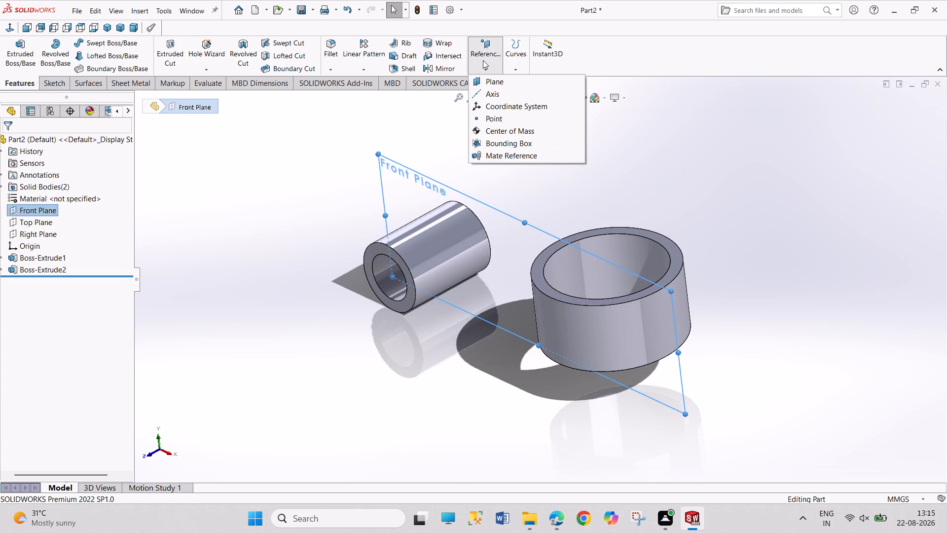
{"action": "left_click", "coordinate": [487, 76]}
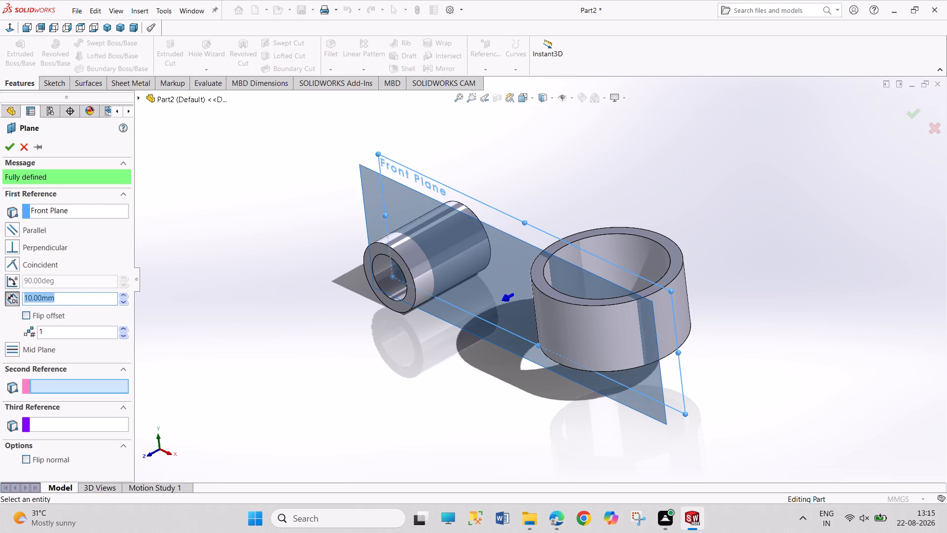
{"action": "key", "text": "5"}
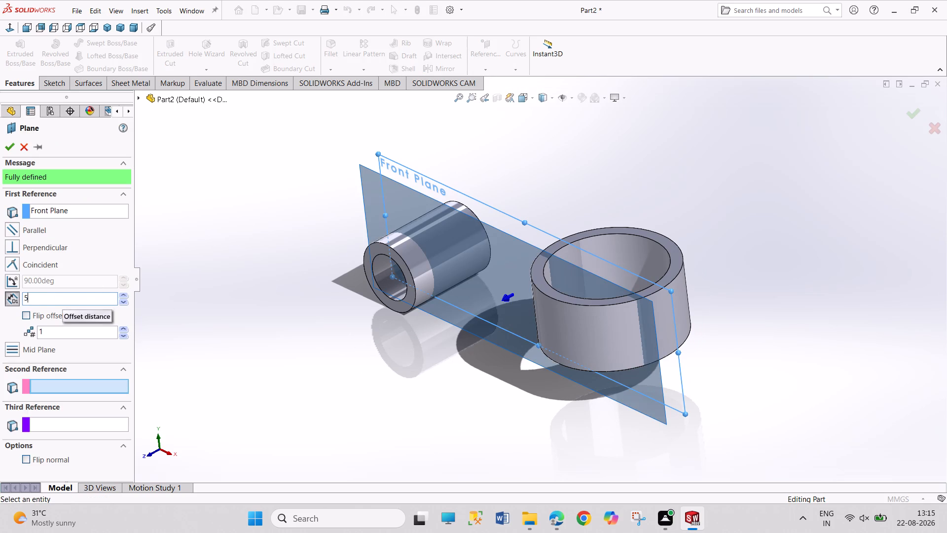
{"action": "key", "text": "Return"}
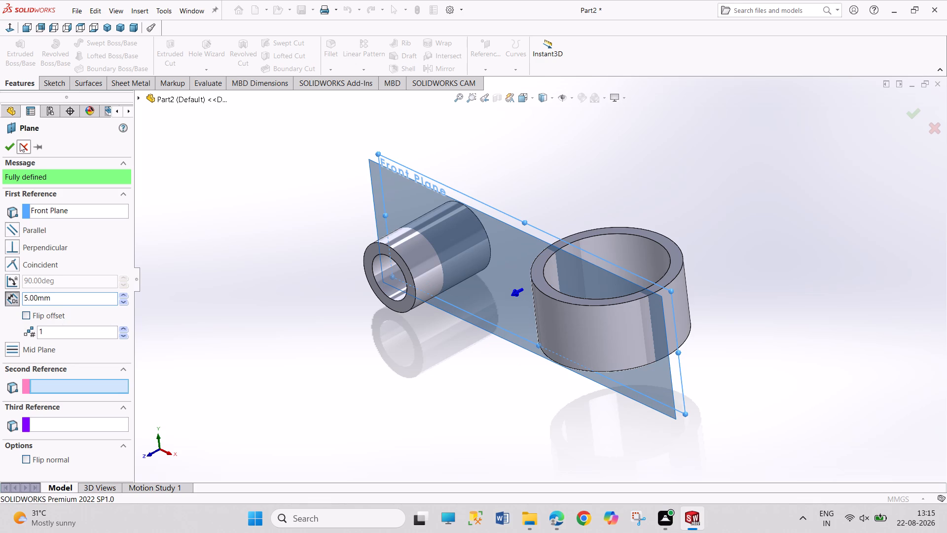
{"action": "left_click", "coordinate": [13, 146]}
{"action": "left_click", "coordinate": [193, 242]}
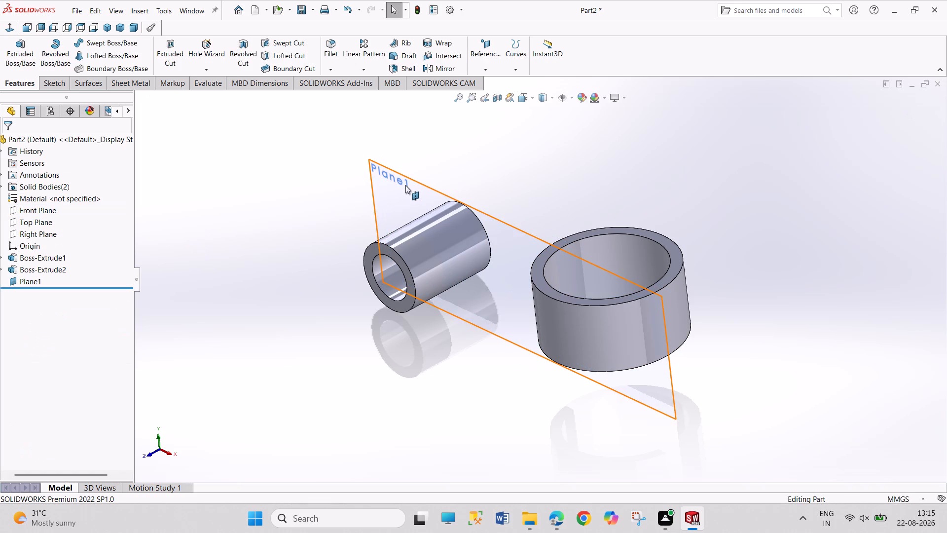
Start a sketch on the offset plane and convert the end boss's outer 30 mm circular edge into it.
{"action": "left_click", "coordinate": [405, 185]}
{"action": "left_click", "coordinate": [445, 158]}
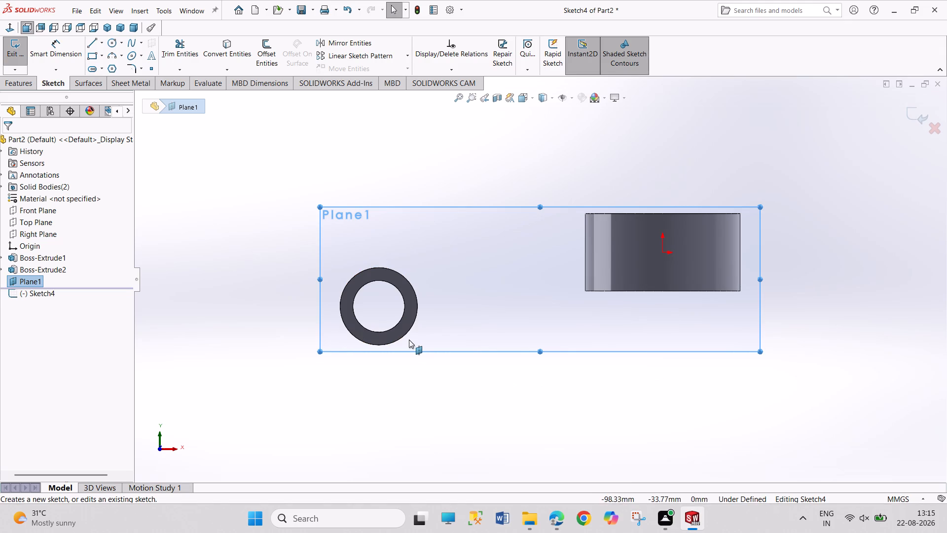
{"action": "left_click", "coordinate": [406, 335]}
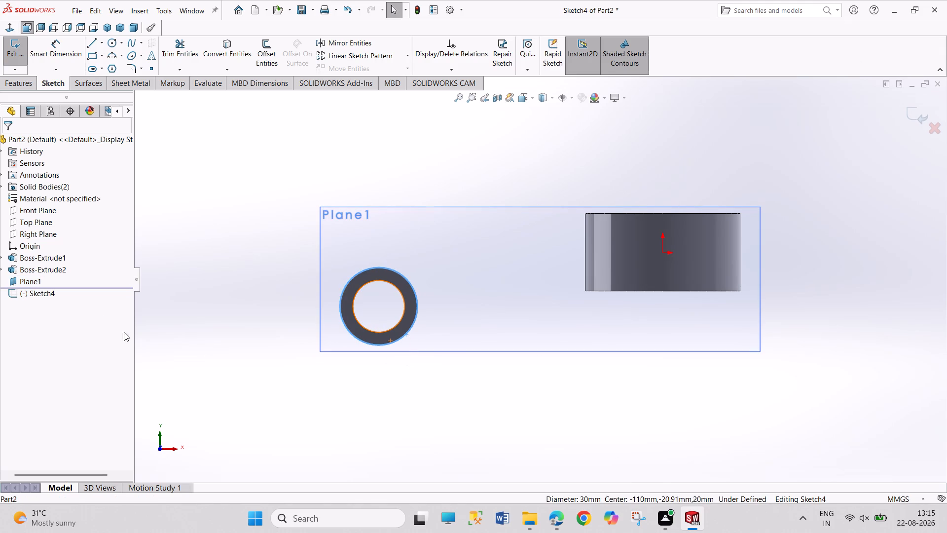
{"action": "left_click", "coordinate": [234, 50]}
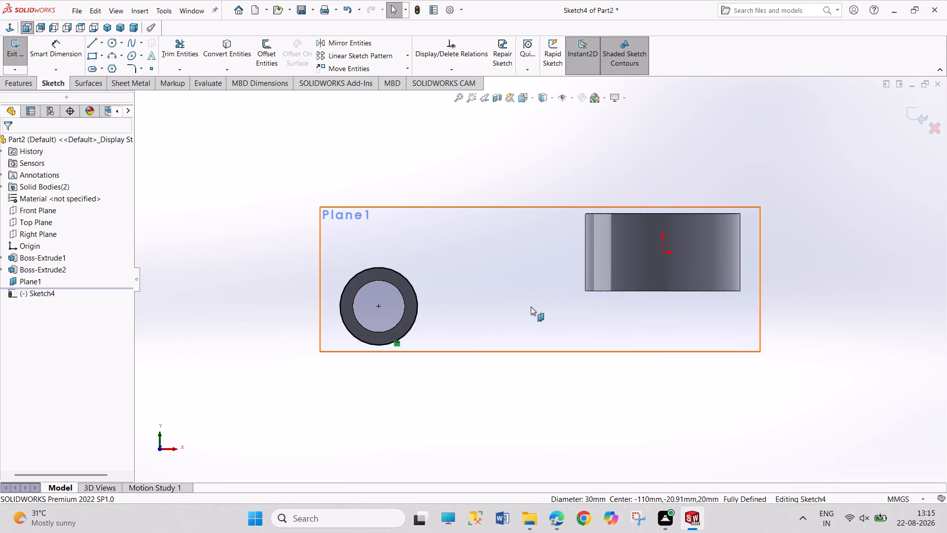
{"action": "left_click", "coordinate": [604, 397]}
Hide the offset plane.
{"action": "right_click", "coordinate": [619, 345]}
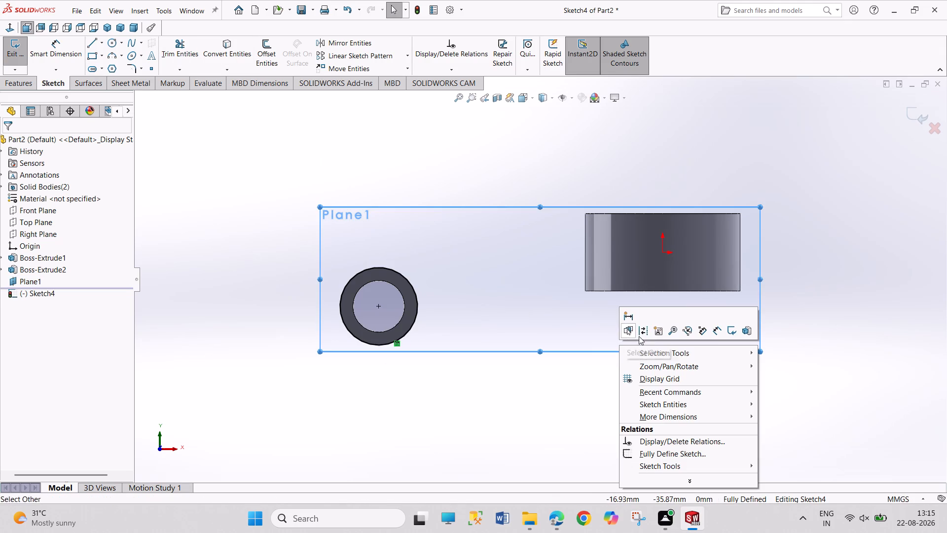
{"action": "left_click", "coordinate": [477, 370]}
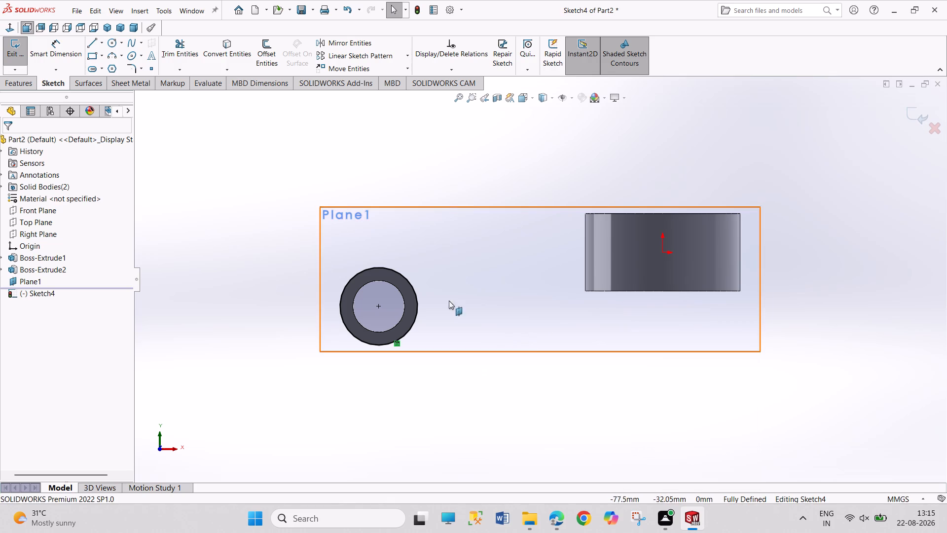
{"action": "left_click", "coordinate": [428, 227]}
{"action": "right_click", "coordinate": [428, 227]}
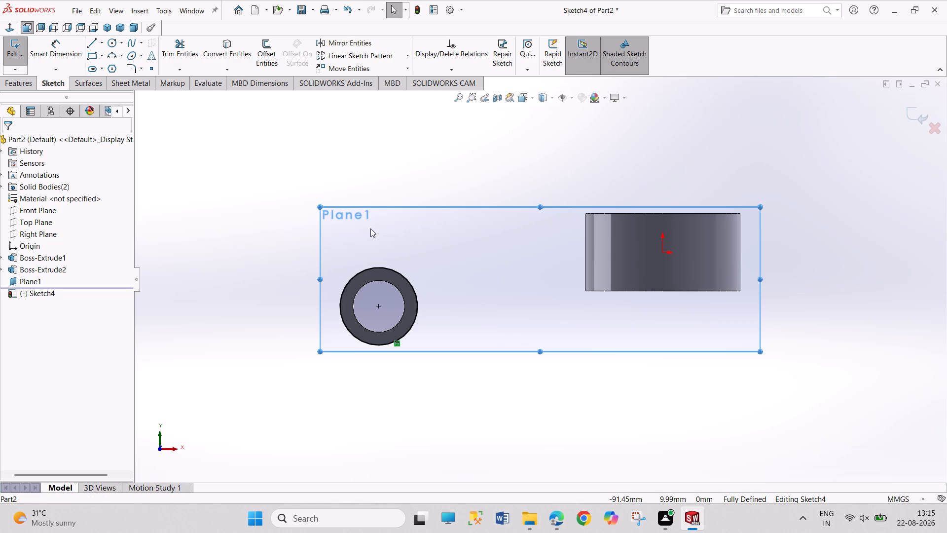
{"action": "left_click", "coordinate": [380, 235]}
{"action": "right_click", "coordinate": [24, 282]}
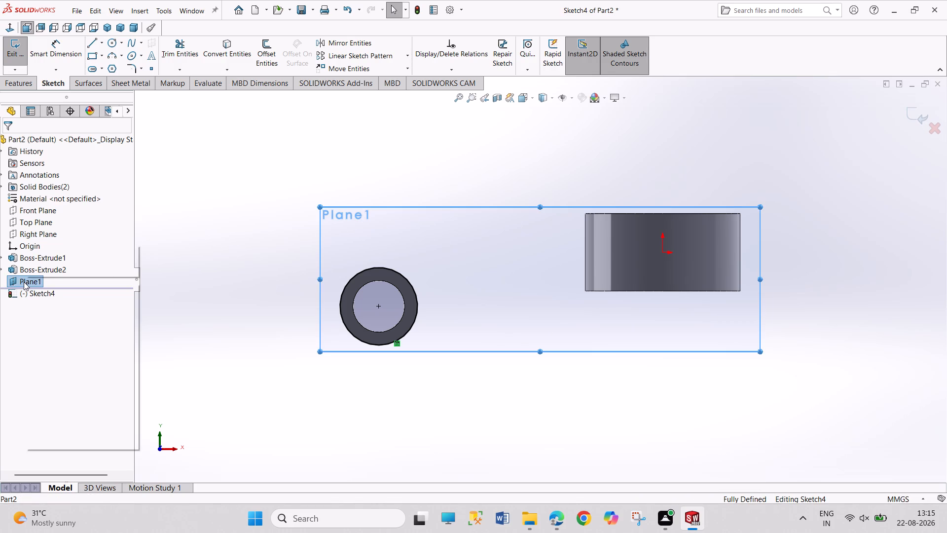
{"action": "left_click", "coordinate": [52, 263]}
{"action": "left_click", "coordinate": [740, 348]}
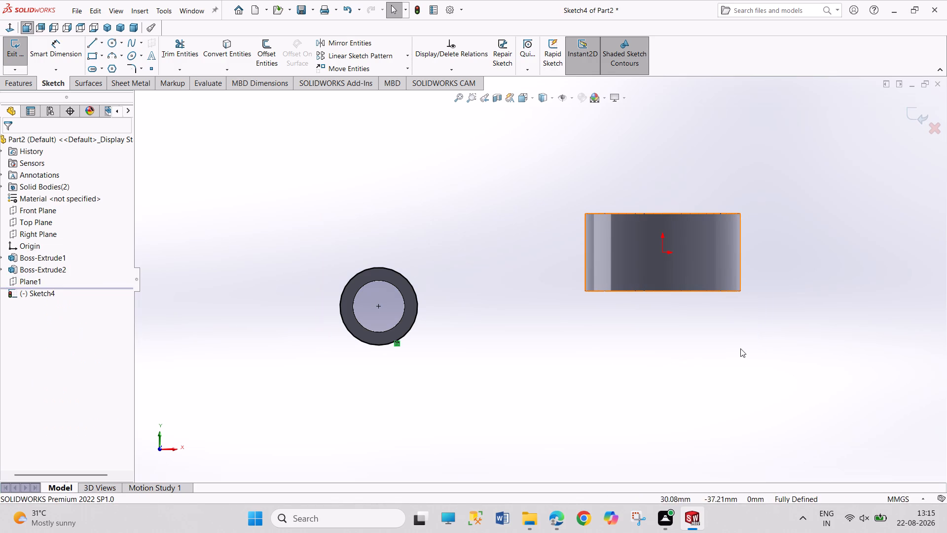
Sketch the arm outline as connected lines: a slanted upper line, a perpendicular end line about 40 mm long inside the ring, and a slanted lower line.
{"action": "scroll", "coordinate": [839, 317], "scroll_direction": "up", "scroll_amount": 2}
{"action": "scroll", "coordinate": [831, 323], "scroll_direction": "down", "scroll_amount": 2}
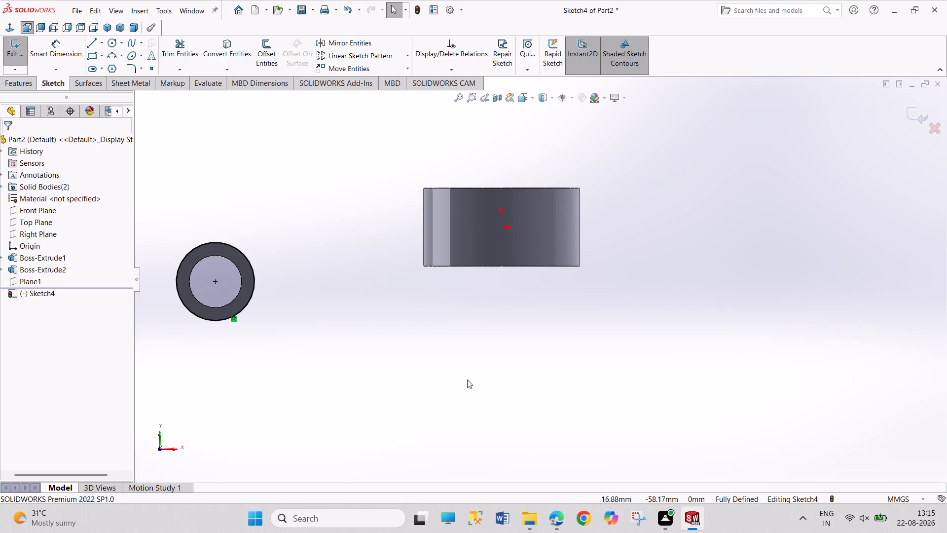
{"action": "scroll", "coordinate": [213, 340], "scroll_direction": "down", "scroll_amount": 1}
{"action": "left_click", "coordinate": [372, 371]}
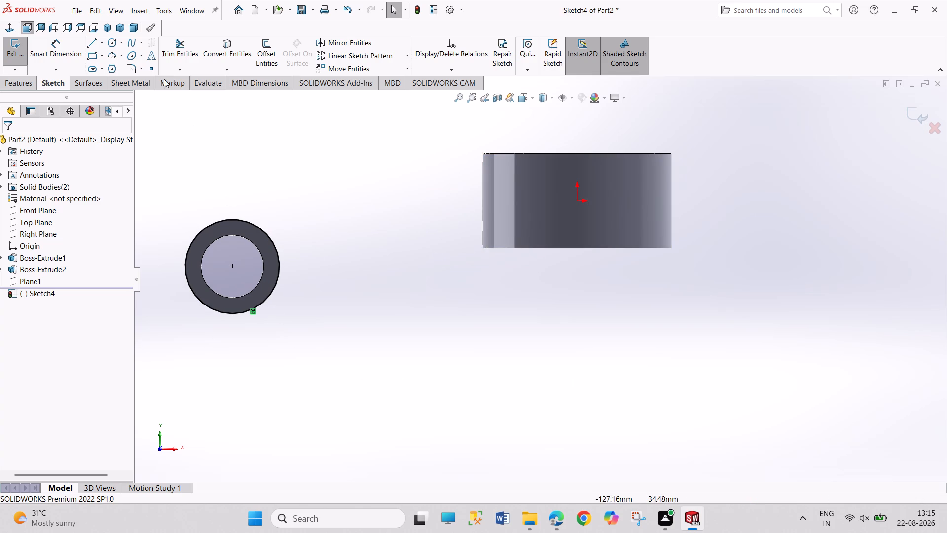
{"action": "left_click", "coordinate": [93, 44]}
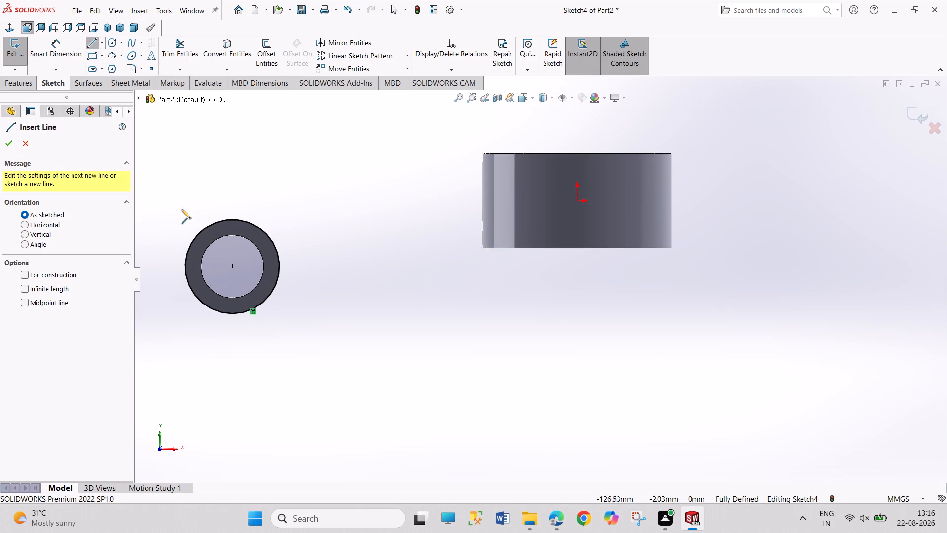
{"action": "left_click", "coordinate": [199, 216]}
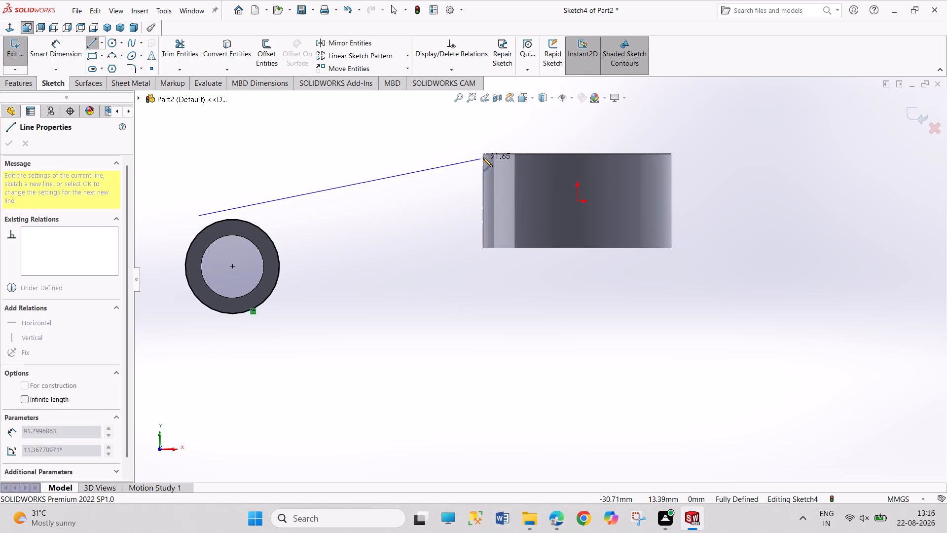
{"action": "left_click", "coordinate": [501, 137]}
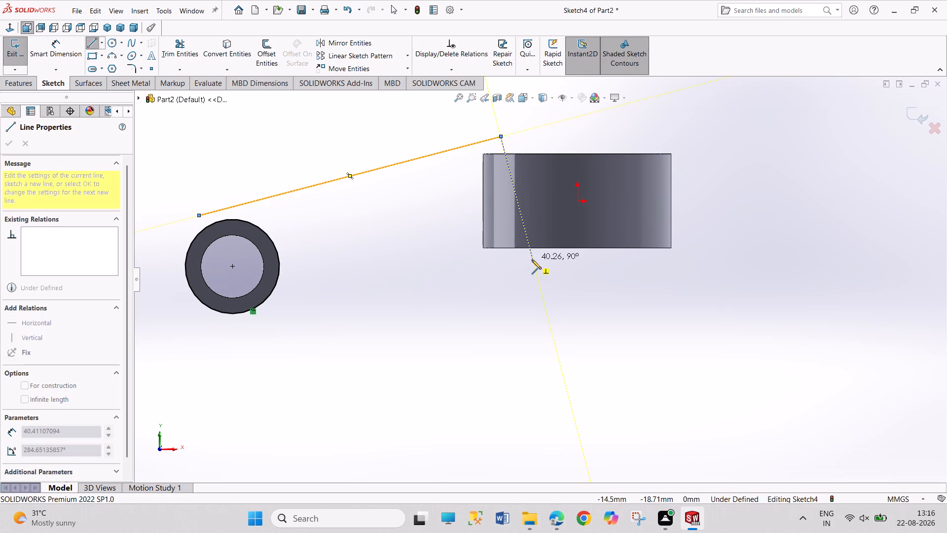
{"action": "left_click_drag", "start_coordinate": [532, 260], "coordinate": [518, 268]}
{"action": "right_click", "coordinate": [421, 297]}
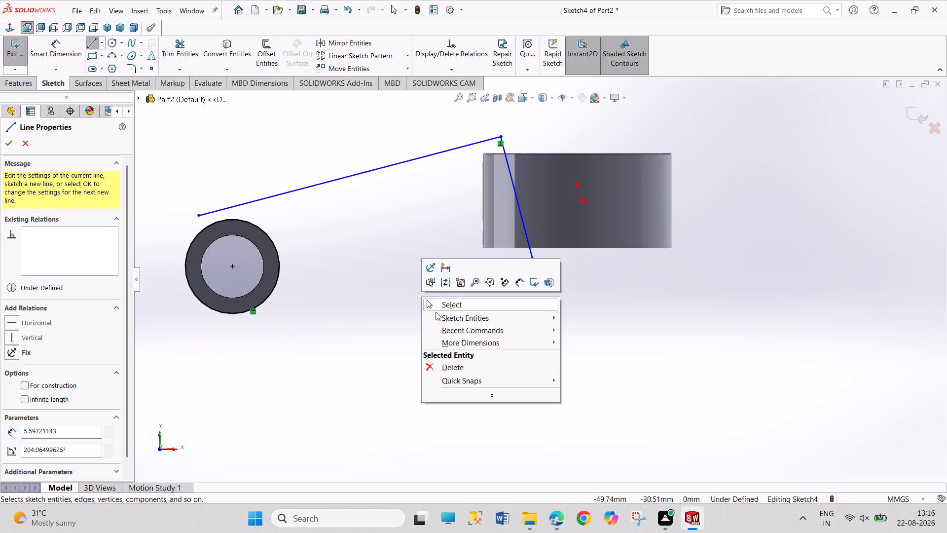
{"action": "left_click", "coordinate": [436, 309]}
{"action": "left_click_drag", "start_coordinate": [518, 265], "coordinate": [497, 270]}
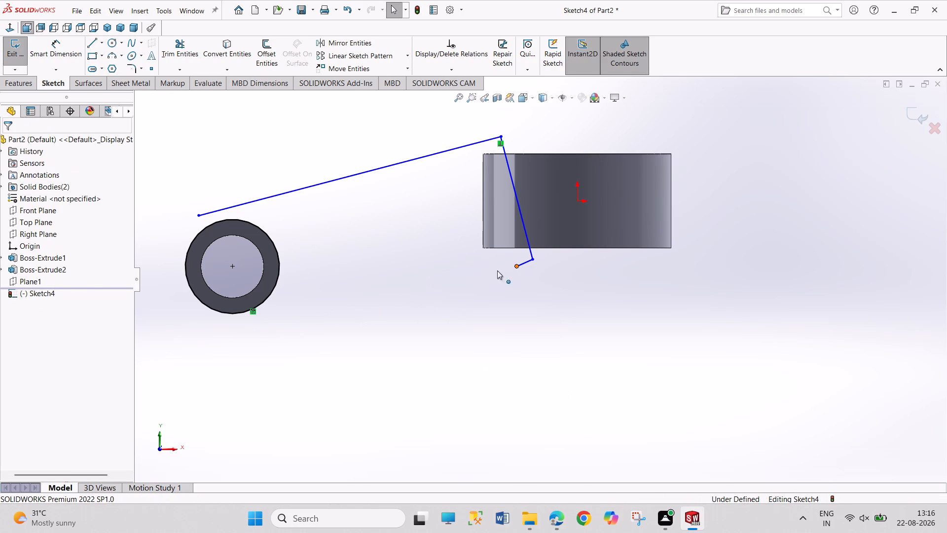
{"action": "left_click_drag", "start_coordinate": [497, 270], "coordinate": [240, 335]}
{"action": "left_click", "coordinate": [318, 365]}
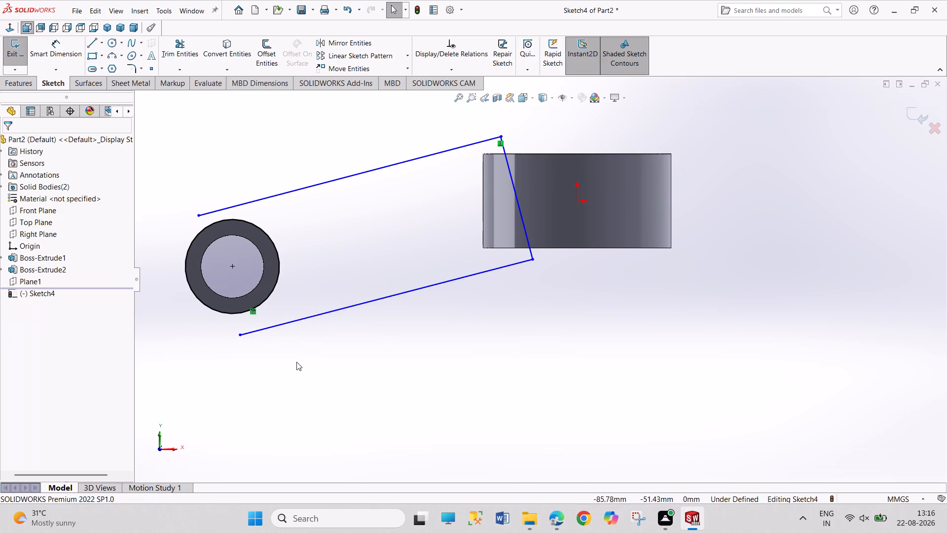
Make the free ends of the lower and upper arm lines coincident with the end boss's 30 mm circle.
{"action": "left_click", "coordinate": [239, 334]}
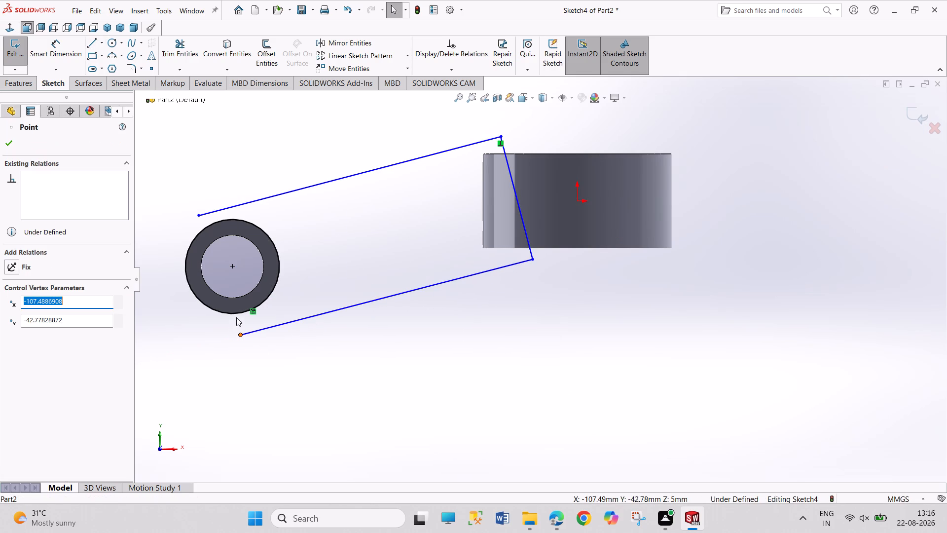
{"action": "left_click", "coordinate": [236, 315], "text": "ctrl"}
{"action": "left_click", "coordinate": [49, 334]}
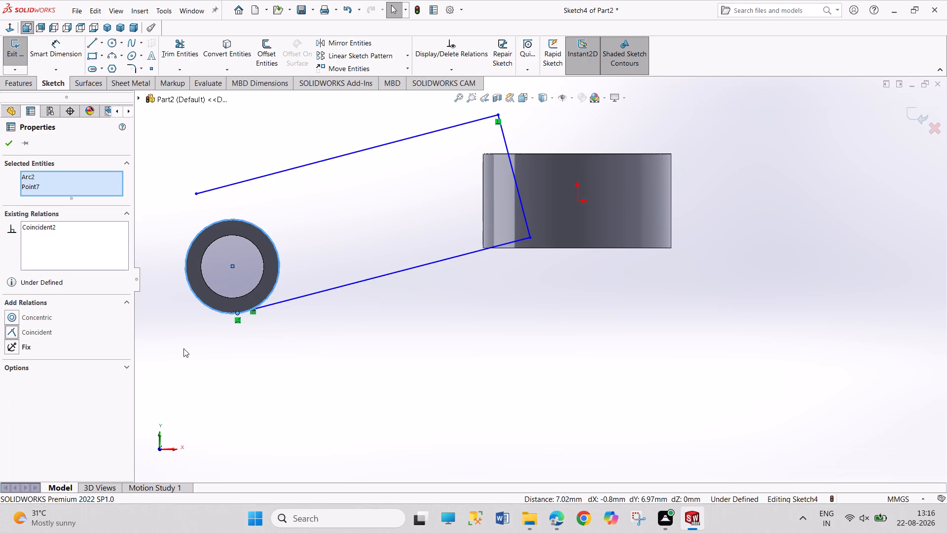
{"action": "left_click", "coordinate": [183, 348]}
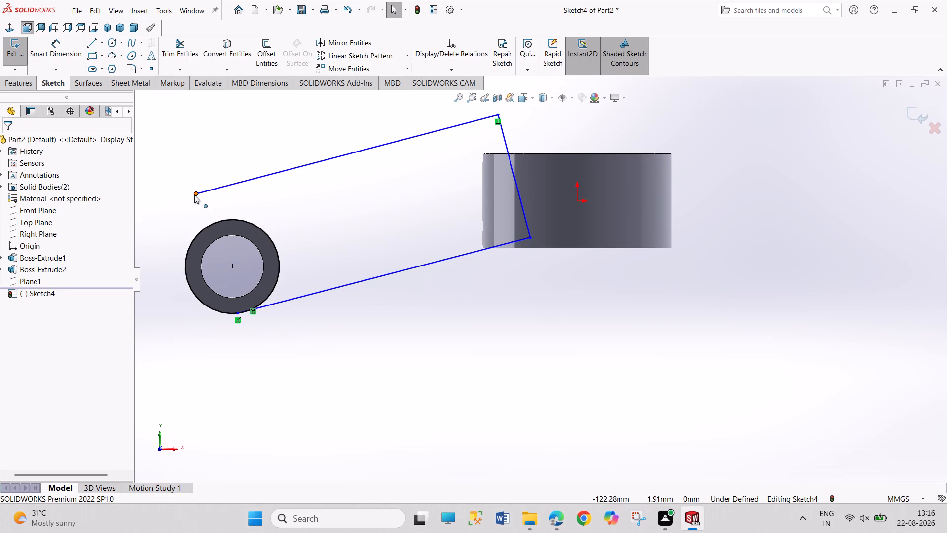
{"action": "left_click", "coordinate": [195, 194]}
{"action": "left_click", "coordinate": [218, 220], "text": "ctrl"}
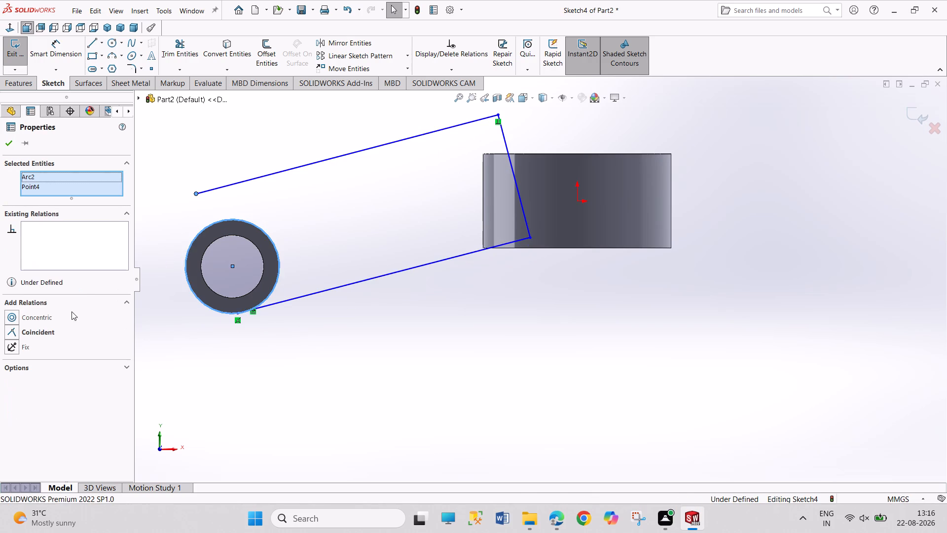
{"action": "left_click", "coordinate": [42, 331]}
{"action": "left_click", "coordinate": [145, 351]}
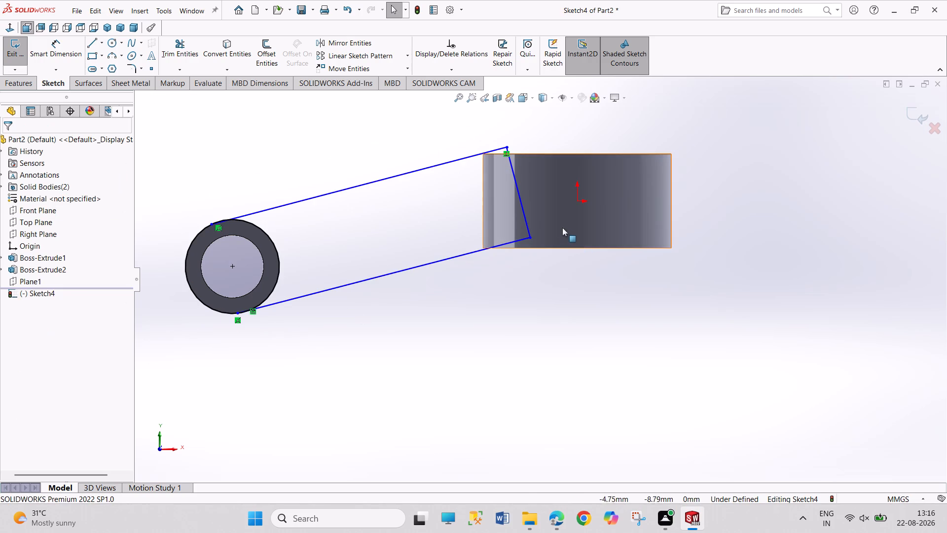
Move the arm's end line deeper into the ring and set its lower corner just short of the ring's centreline.
{"action": "left_click_drag", "start_coordinate": [521, 211], "coordinate": [555, 223]}
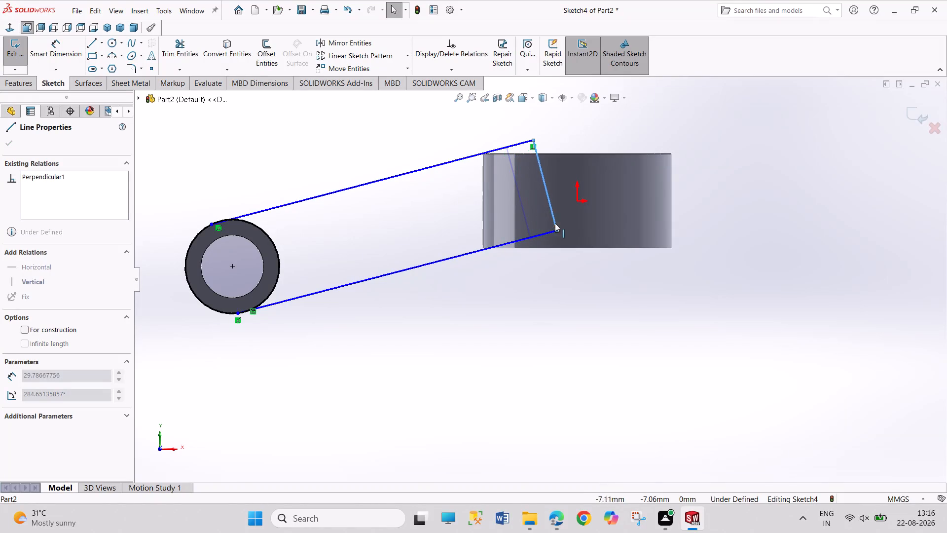
{"action": "left_click_drag", "start_coordinate": [555, 223], "coordinate": [573, 226]}
{"action": "left_click", "coordinate": [502, 319]}
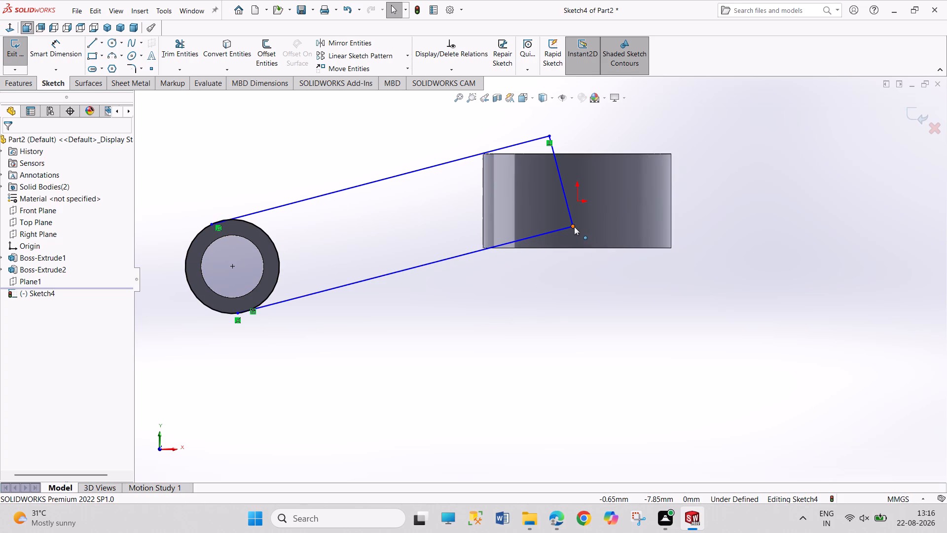
{"action": "left_click_drag", "start_coordinate": [574, 227], "coordinate": [580, 236]}
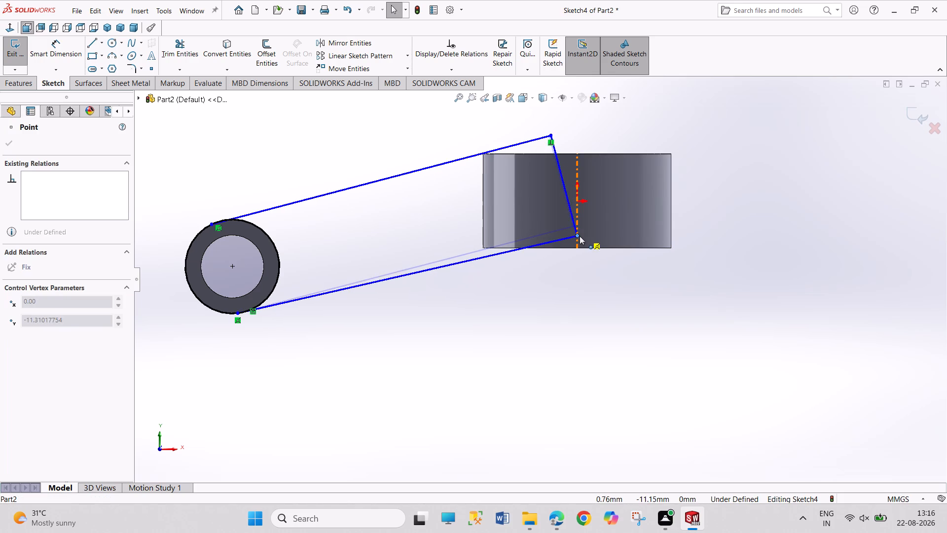
{"action": "left_click_drag", "start_coordinate": [580, 236], "coordinate": [568, 240]}
{"action": "left_click", "coordinate": [318, 349]}
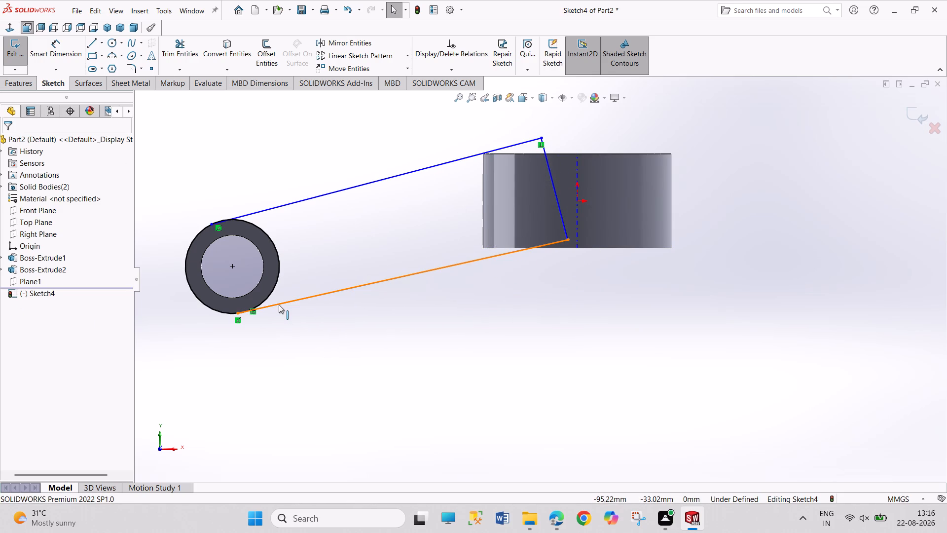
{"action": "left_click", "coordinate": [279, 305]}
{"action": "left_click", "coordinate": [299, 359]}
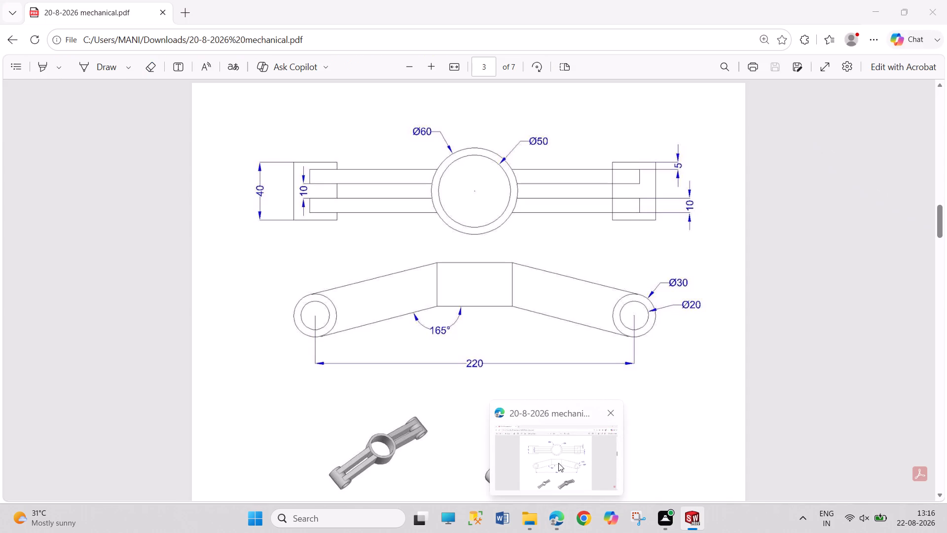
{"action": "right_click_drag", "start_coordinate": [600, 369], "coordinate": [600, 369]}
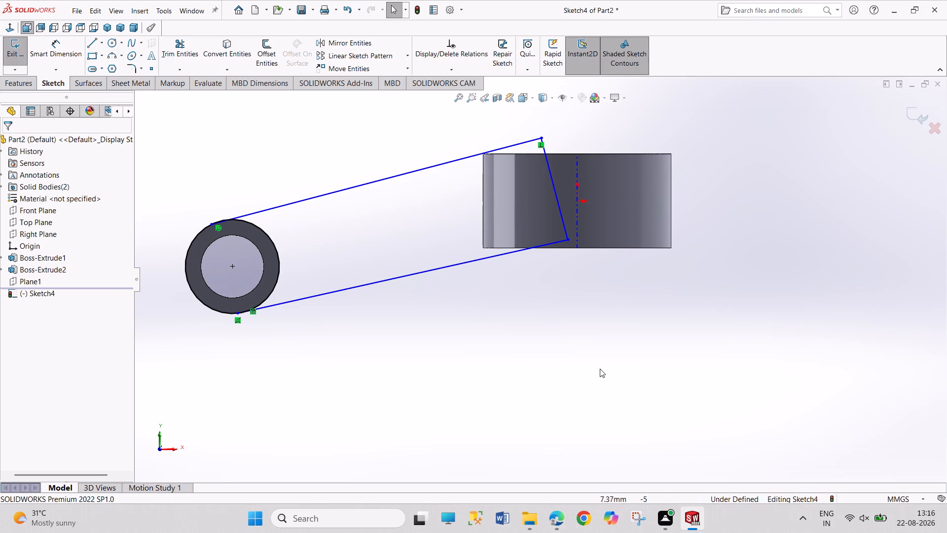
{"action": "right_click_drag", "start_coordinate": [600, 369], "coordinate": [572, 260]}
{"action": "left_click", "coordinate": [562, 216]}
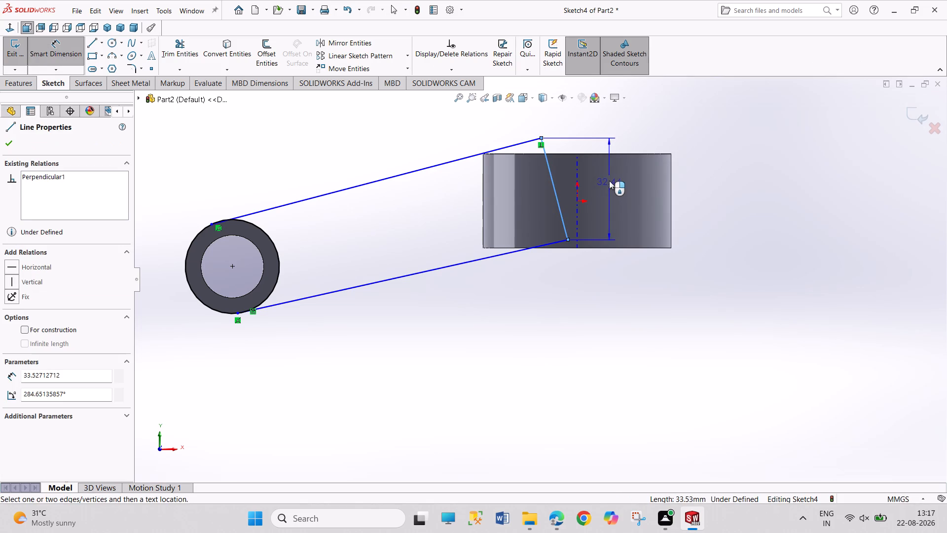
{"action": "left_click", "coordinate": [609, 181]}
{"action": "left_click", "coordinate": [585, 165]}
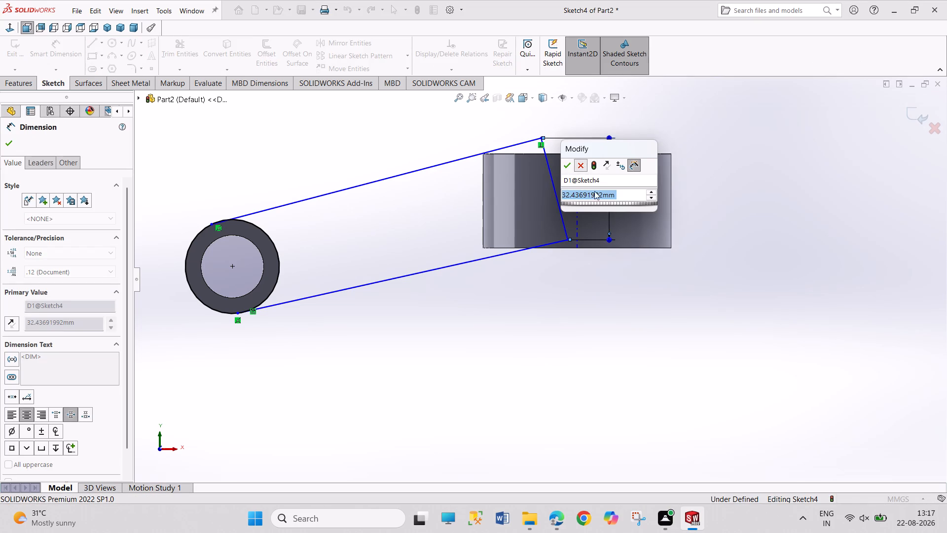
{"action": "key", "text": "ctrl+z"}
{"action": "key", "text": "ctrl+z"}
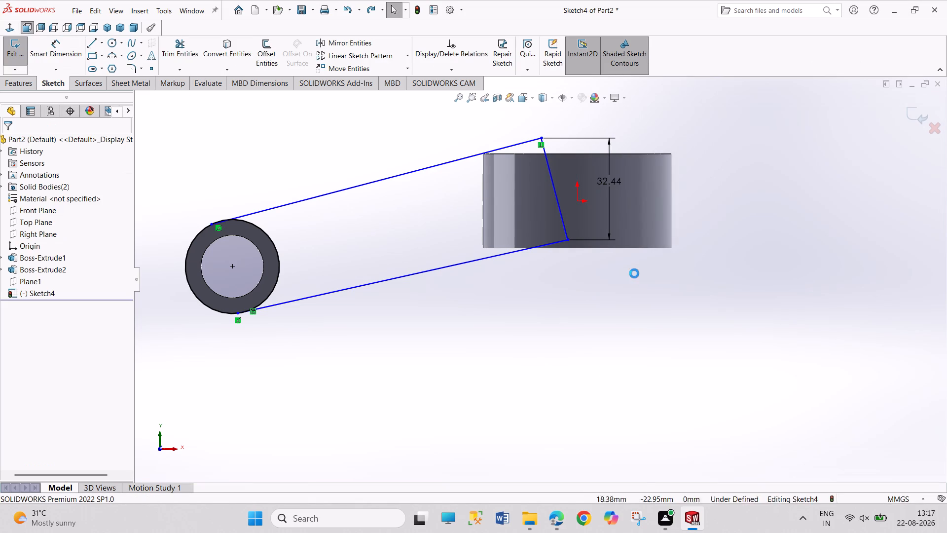
Dimension the arm's slanted end line along its own length and set it to 30 mm.
{"action": "right_click_drag", "start_coordinate": [635, 295], "coordinate": [621, 208]}
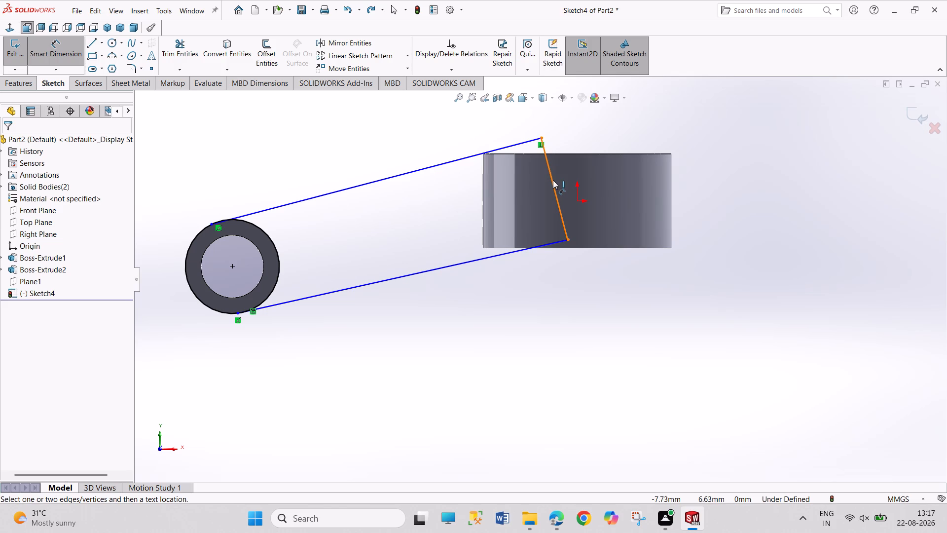
{"action": "left_click", "coordinate": [553, 180]}
{"action": "left_click", "coordinate": [601, 130]}
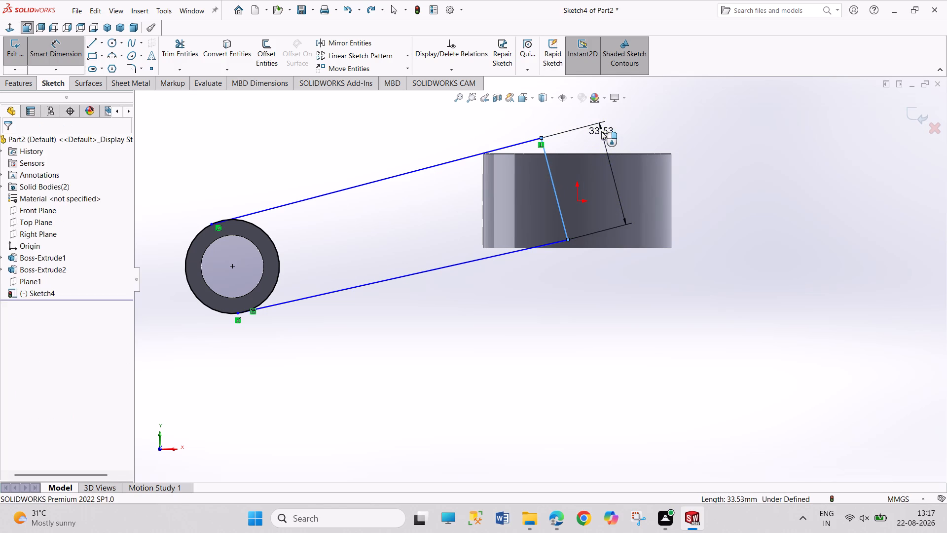
{"action": "type", "text": "30"}
{"action": "key", "text": "Return"}
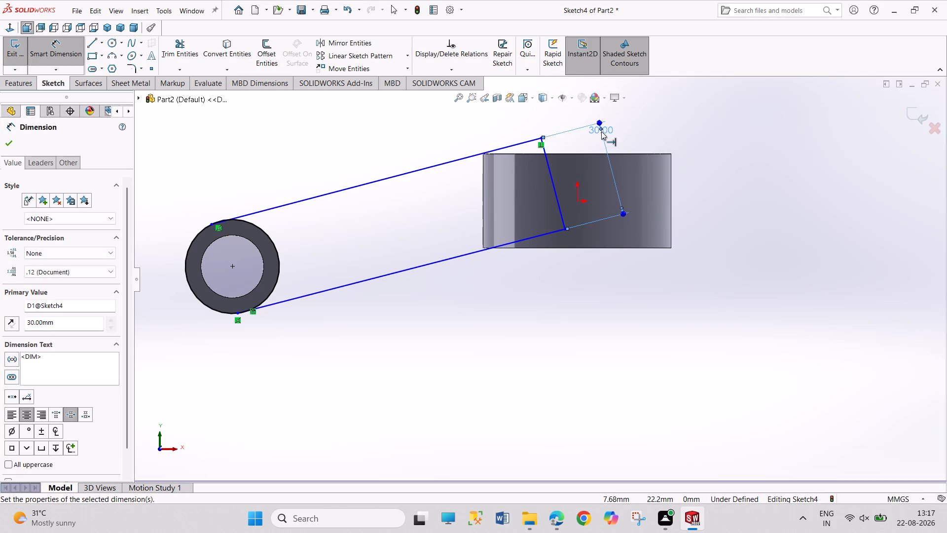
Dimension the vertical distance from the origin to the end line's lower corner as 15 mm.
{"action": "left_click", "coordinate": [576, 201]}
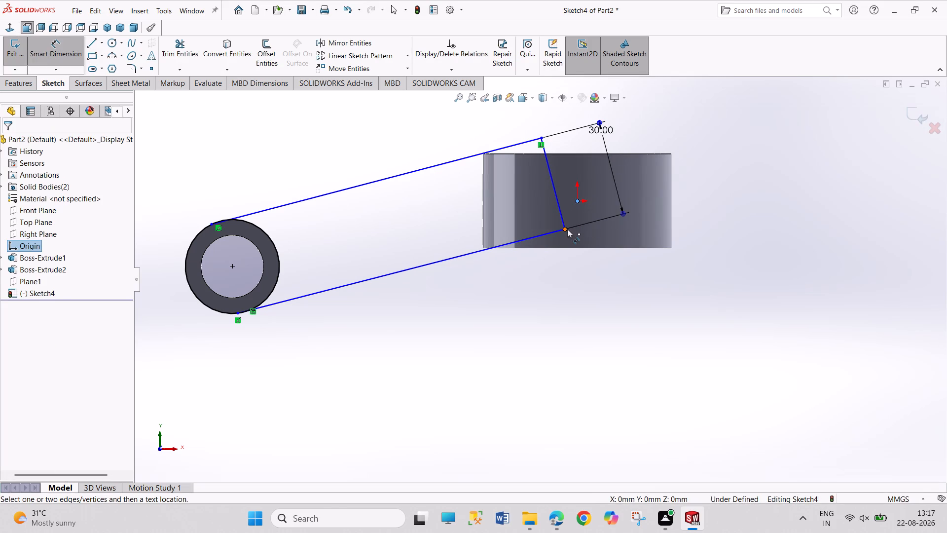
{"action": "left_click", "coordinate": [567, 229]}
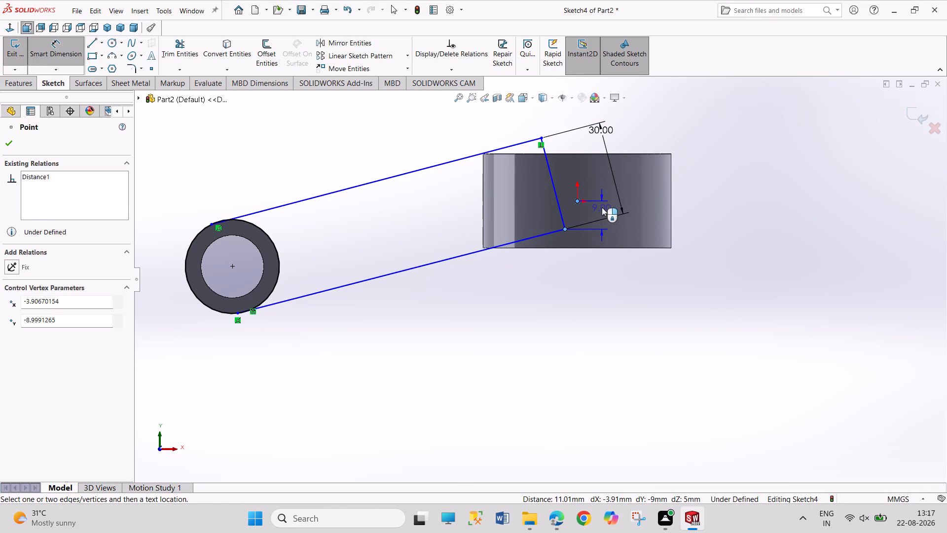
{"action": "left_click", "coordinate": [602, 207]}
{"action": "type", "text": "15"}
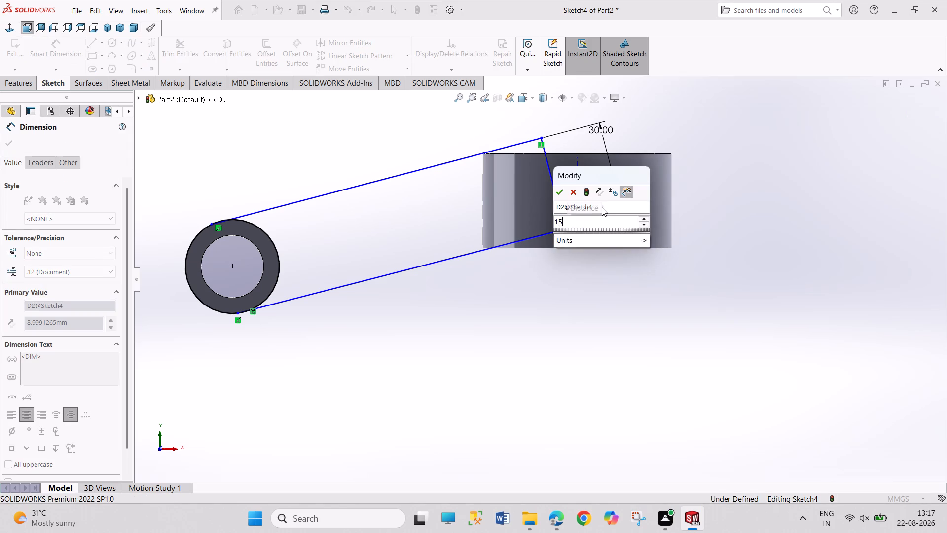
{"action": "key", "text": "Return"}
{"action": "right_click", "coordinate": [752, 184]}
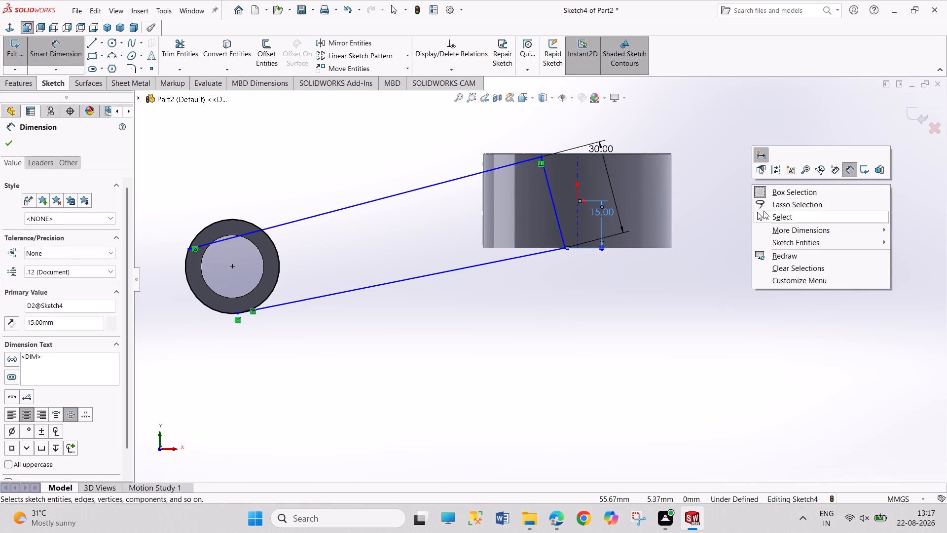
{"action": "left_click", "coordinate": [767, 218]}
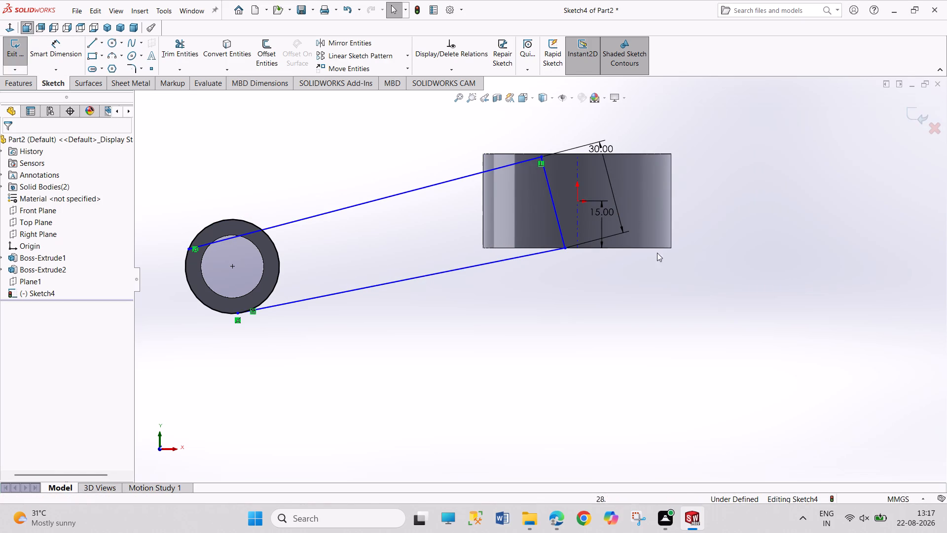
Reposition the arm lines' free ends on the end boss's outer circle, the upper one near its top and the lower one just right of its bottom.
{"action": "left_click_drag", "start_coordinate": [187, 249], "coordinate": [209, 202]}
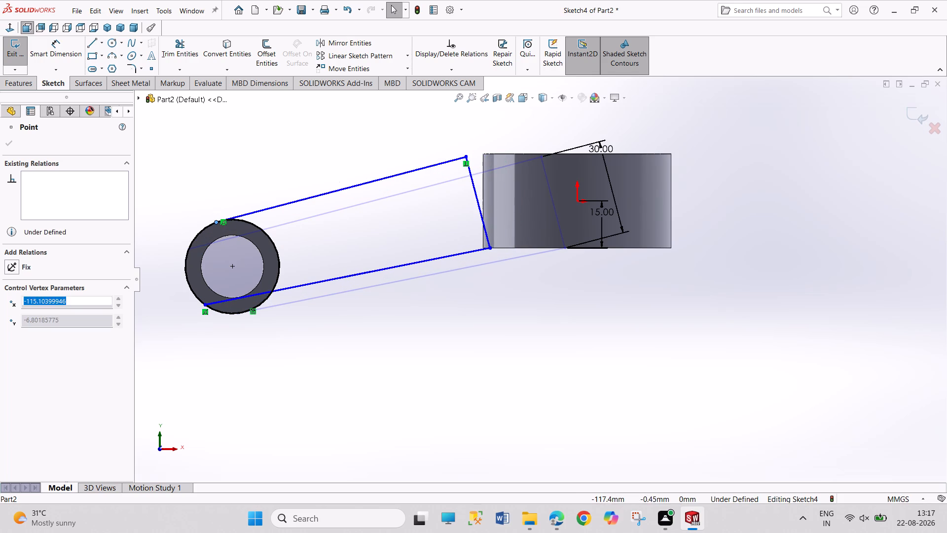
{"action": "left_click", "coordinate": [333, 239]}
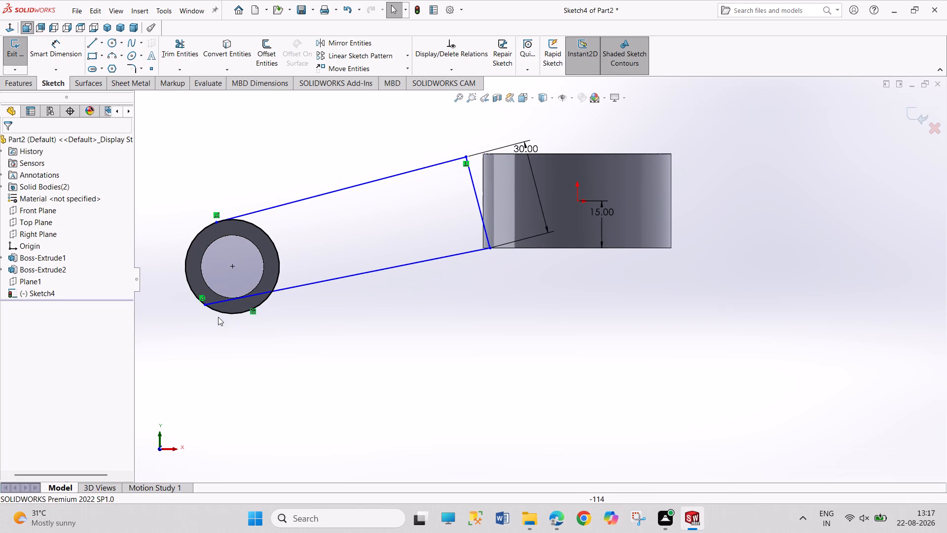
{"action": "left_click_drag", "start_coordinate": [206, 306], "coordinate": [237, 318]}
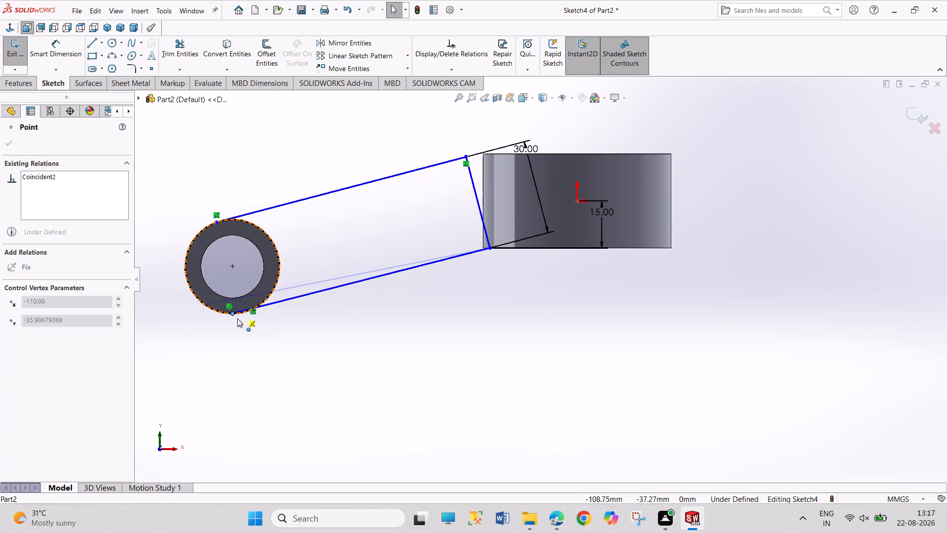
{"action": "left_click_drag", "start_coordinate": [237, 318], "coordinate": [274, 317]}
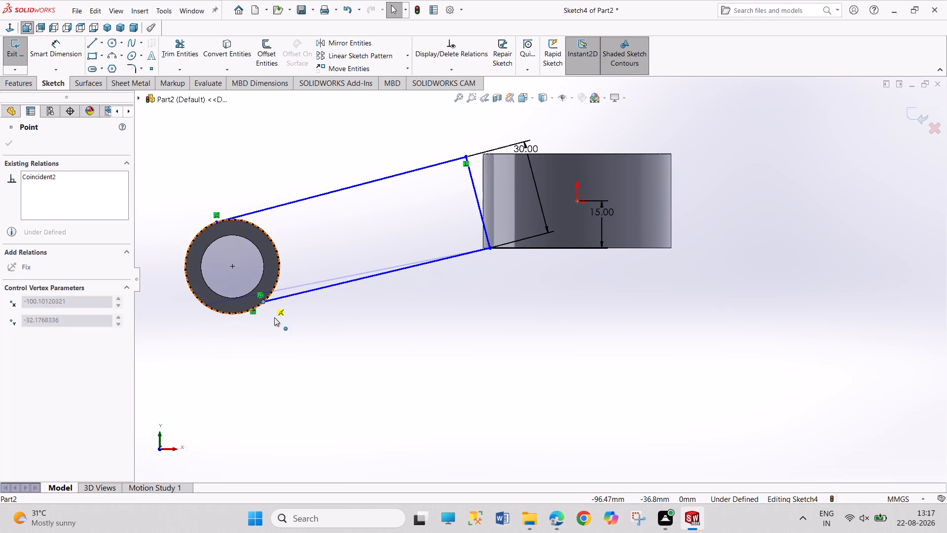
{"action": "left_click_drag", "start_coordinate": [274, 317], "coordinate": [270, 324]}
{"action": "left_click", "coordinate": [425, 334]}
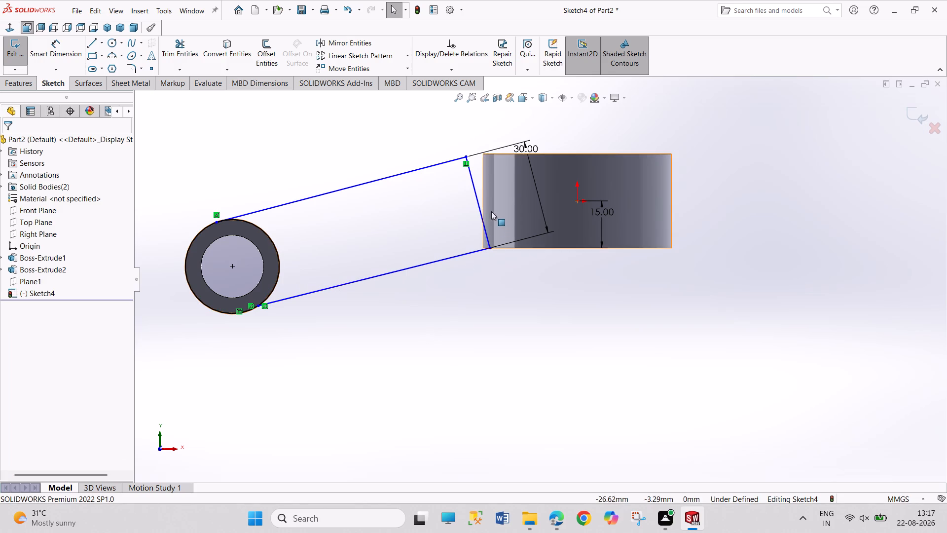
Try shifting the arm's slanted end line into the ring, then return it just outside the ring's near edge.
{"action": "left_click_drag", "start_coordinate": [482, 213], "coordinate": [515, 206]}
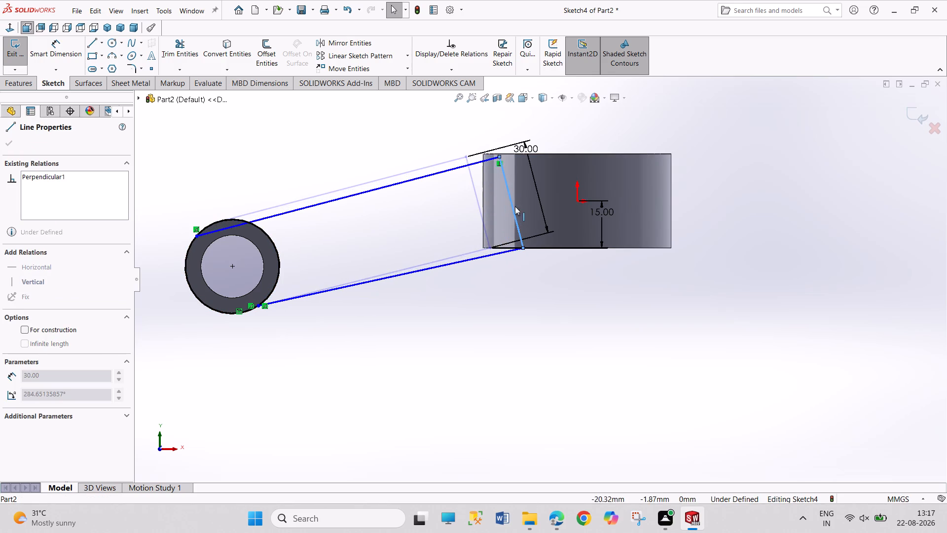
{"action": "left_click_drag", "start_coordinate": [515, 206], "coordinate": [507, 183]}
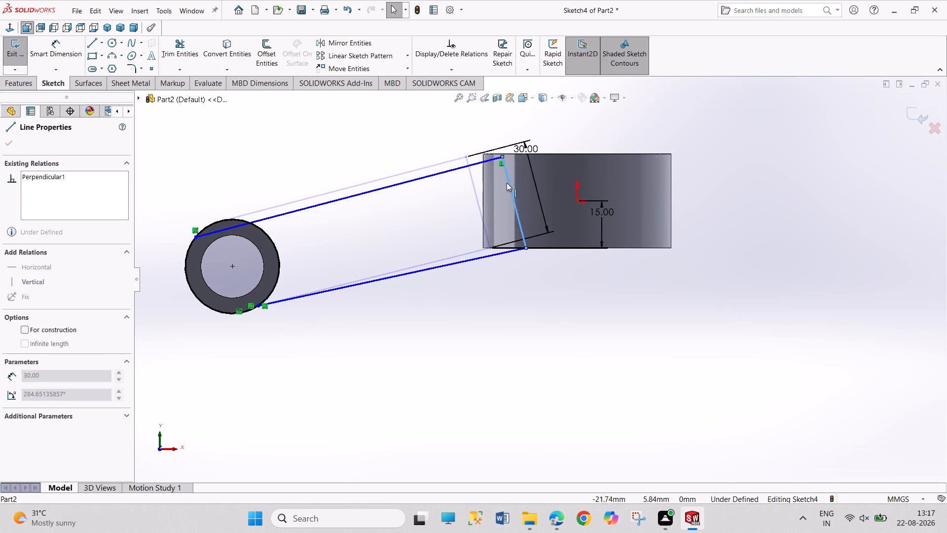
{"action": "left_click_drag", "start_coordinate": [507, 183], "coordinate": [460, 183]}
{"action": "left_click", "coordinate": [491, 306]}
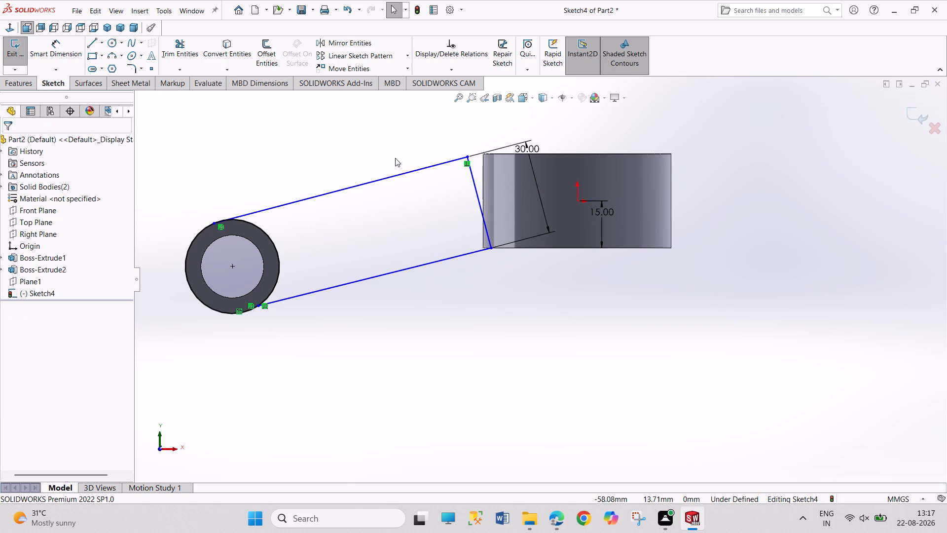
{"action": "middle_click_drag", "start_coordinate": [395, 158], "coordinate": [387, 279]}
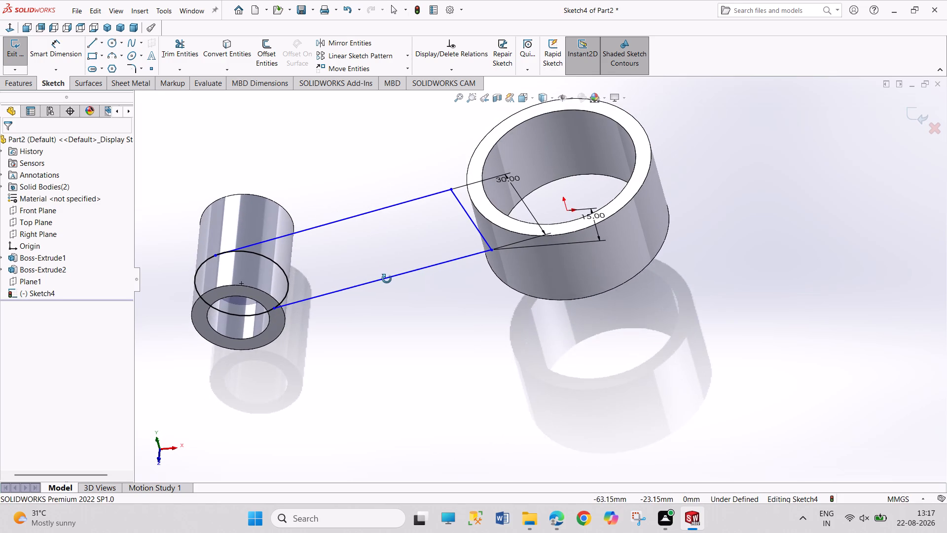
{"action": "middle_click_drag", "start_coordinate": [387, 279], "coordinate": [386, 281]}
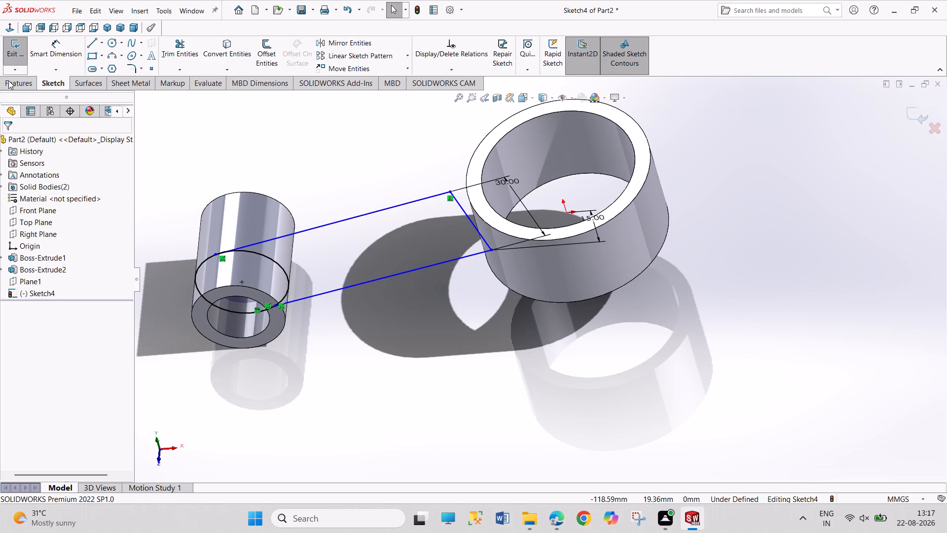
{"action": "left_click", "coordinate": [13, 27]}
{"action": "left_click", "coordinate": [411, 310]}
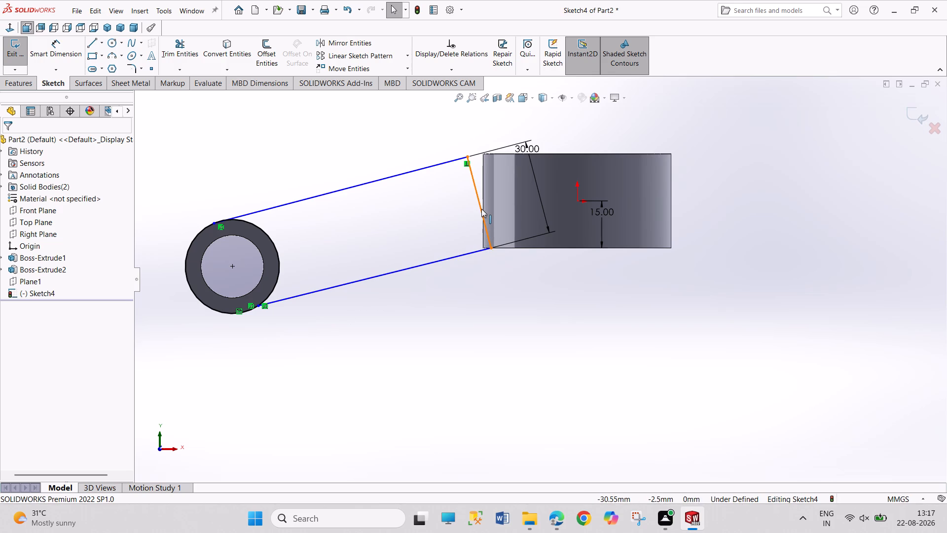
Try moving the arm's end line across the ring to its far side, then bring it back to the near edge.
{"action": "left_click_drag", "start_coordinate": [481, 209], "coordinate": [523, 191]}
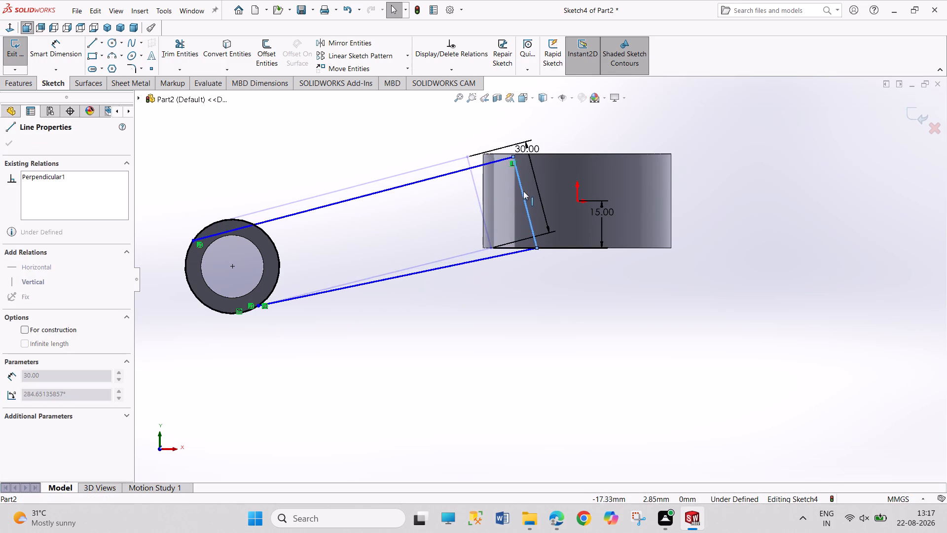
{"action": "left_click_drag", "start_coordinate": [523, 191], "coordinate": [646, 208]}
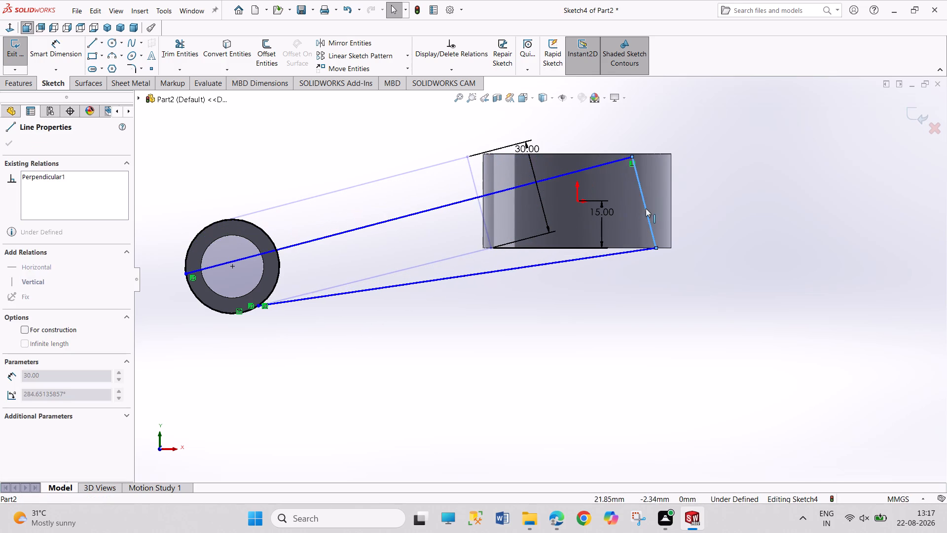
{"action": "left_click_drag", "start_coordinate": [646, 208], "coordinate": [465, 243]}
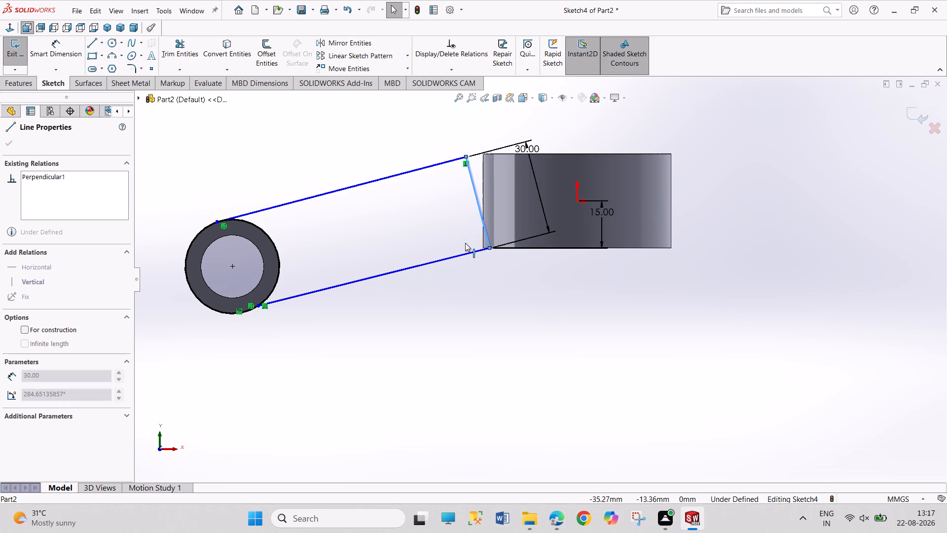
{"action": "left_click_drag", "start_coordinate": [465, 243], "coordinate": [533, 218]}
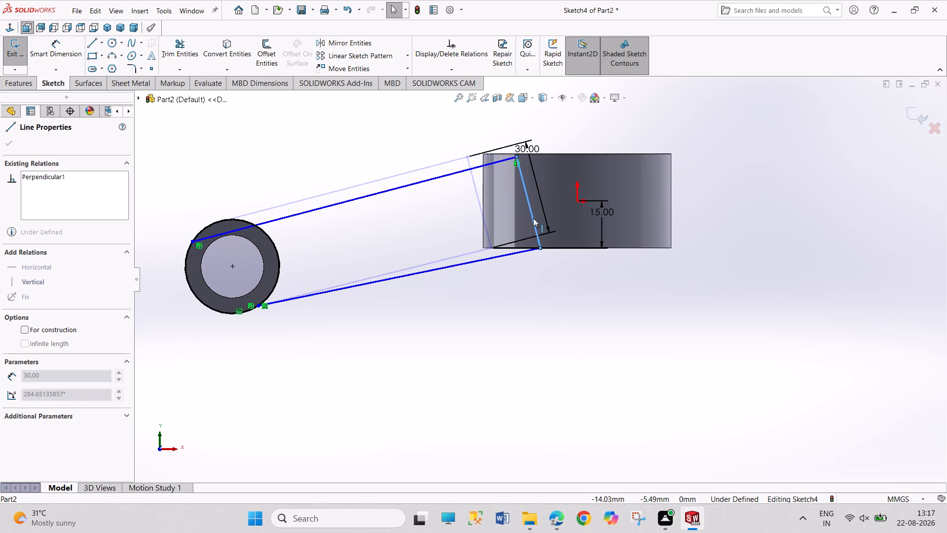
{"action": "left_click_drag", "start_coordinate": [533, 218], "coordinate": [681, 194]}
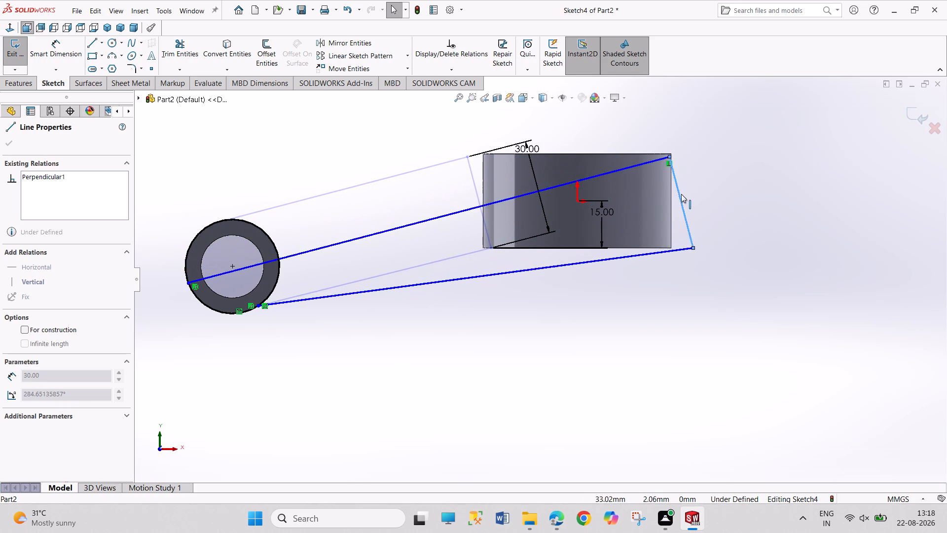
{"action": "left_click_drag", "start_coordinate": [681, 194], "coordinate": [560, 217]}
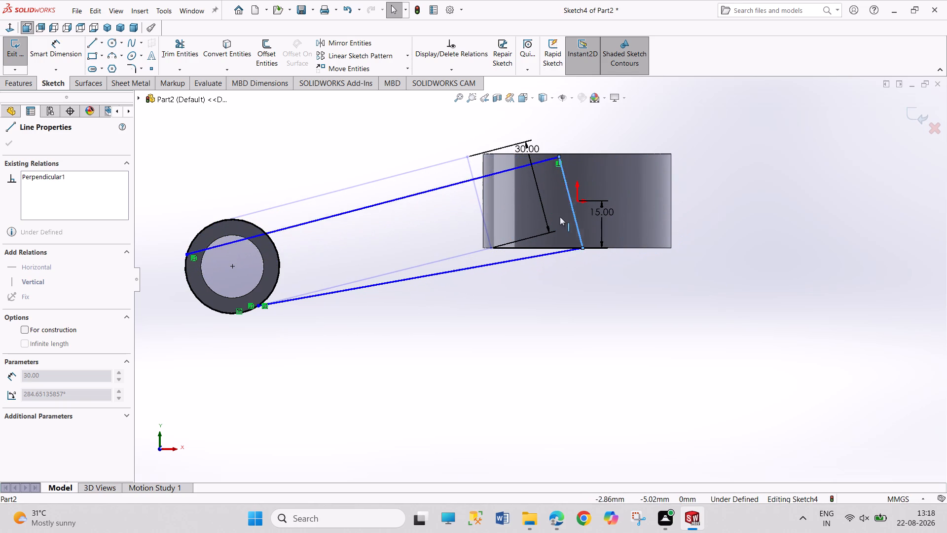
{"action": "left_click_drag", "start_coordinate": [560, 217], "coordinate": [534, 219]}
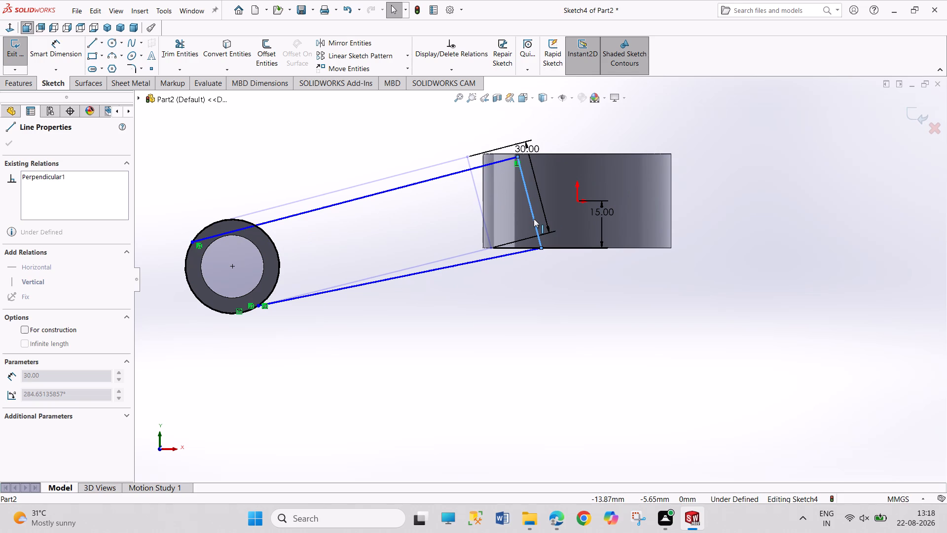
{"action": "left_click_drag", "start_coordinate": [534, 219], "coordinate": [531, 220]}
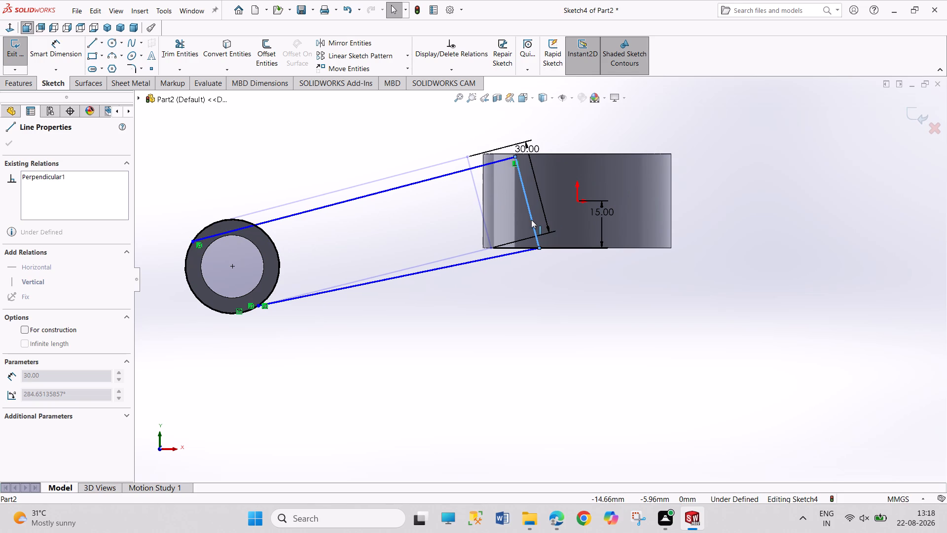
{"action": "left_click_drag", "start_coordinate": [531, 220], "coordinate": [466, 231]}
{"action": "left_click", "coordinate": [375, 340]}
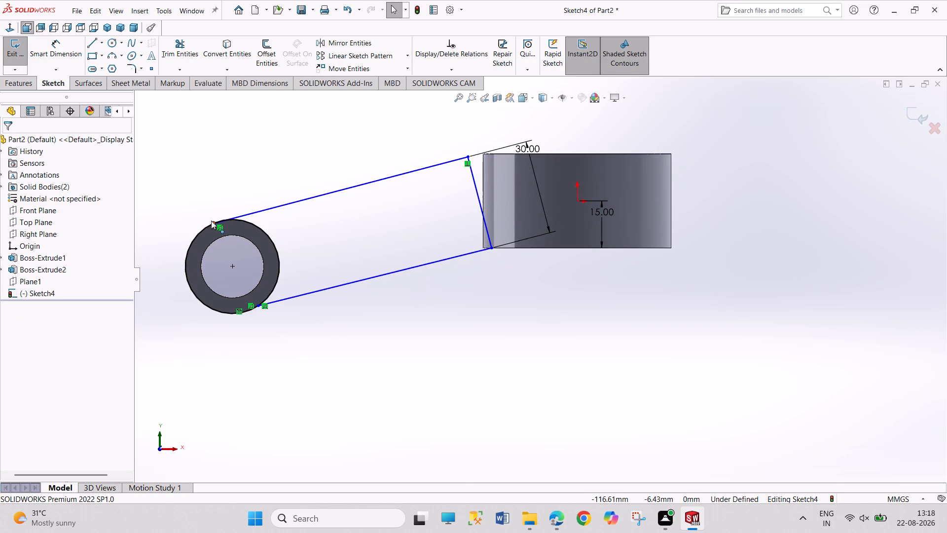
Add a Tangent relation between the arm's upper line and the end boss's outer circle.
{"action": "left_click", "coordinate": [211, 221]}
{"action": "left_click", "coordinate": [207, 228], "text": "ctrl"}
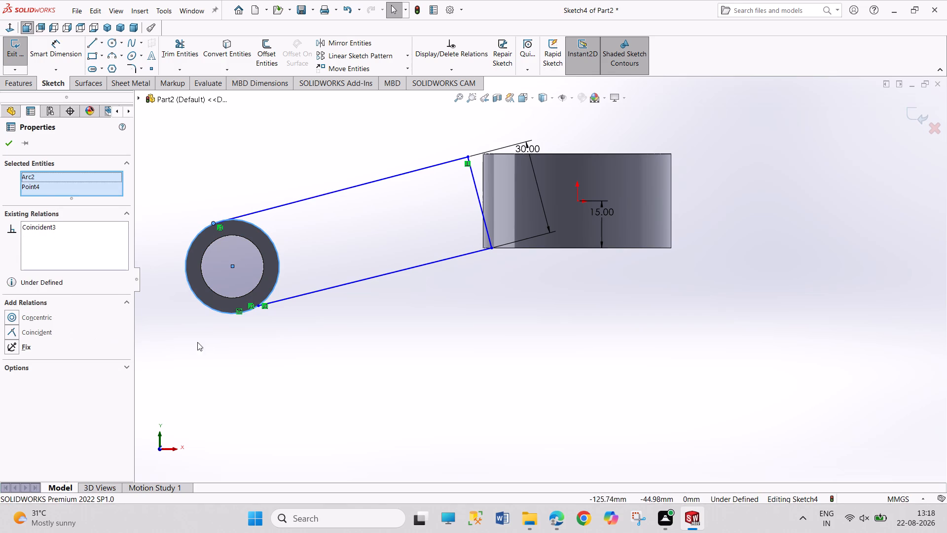
{"action": "left_click", "coordinate": [210, 343]}
{"action": "left_click", "coordinate": [259, 227]}
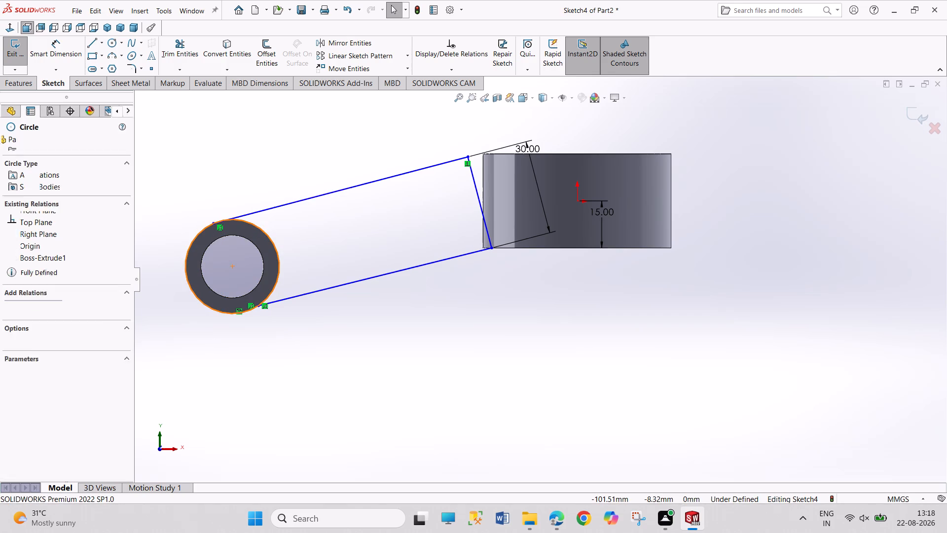
{"action": "left_click", "coordinate": [257, 214], "text": "ctrl"}
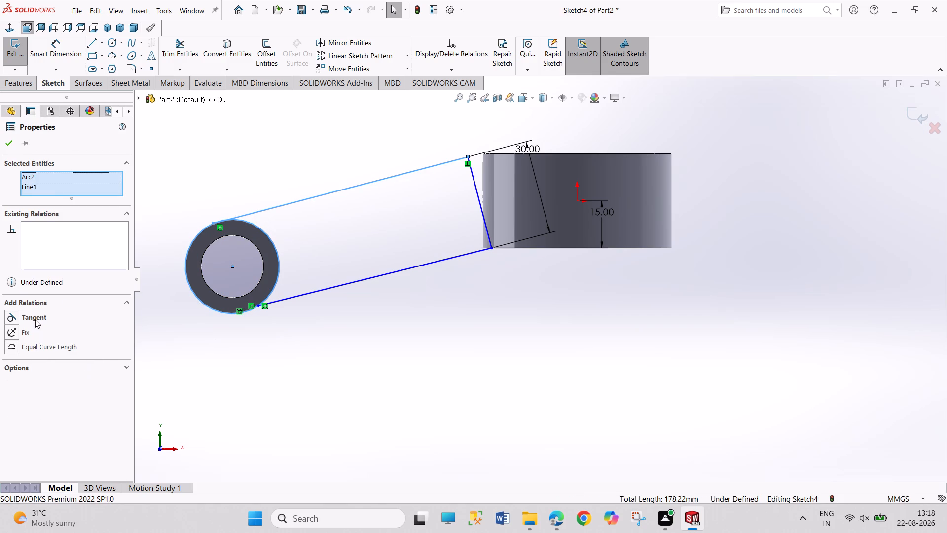
{"action": "left_click", "coordinate": [35, 319]}
{"action": "left_click", "coordinate": [184, 361]}
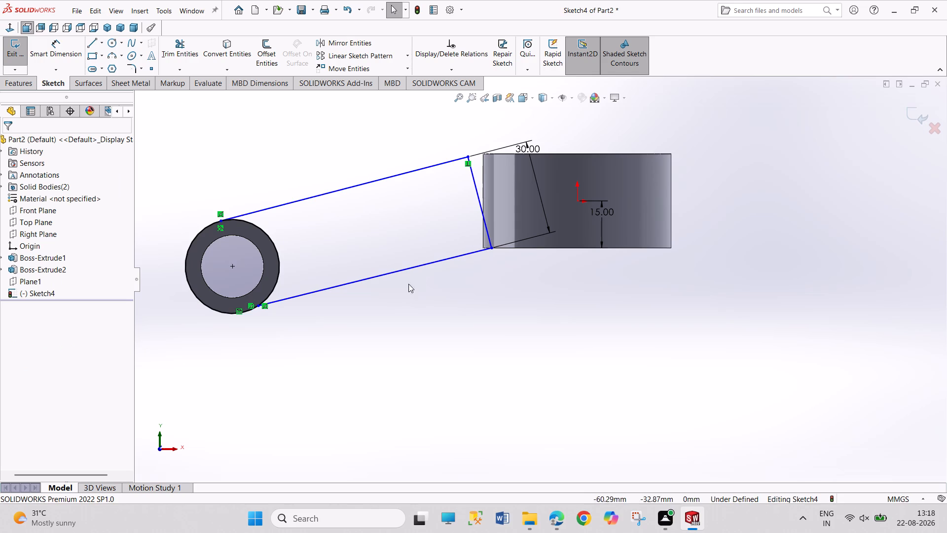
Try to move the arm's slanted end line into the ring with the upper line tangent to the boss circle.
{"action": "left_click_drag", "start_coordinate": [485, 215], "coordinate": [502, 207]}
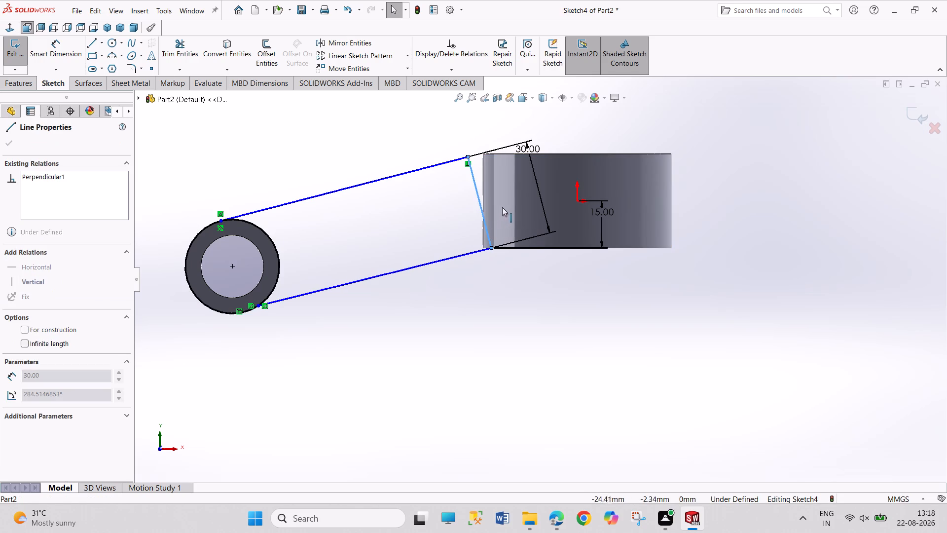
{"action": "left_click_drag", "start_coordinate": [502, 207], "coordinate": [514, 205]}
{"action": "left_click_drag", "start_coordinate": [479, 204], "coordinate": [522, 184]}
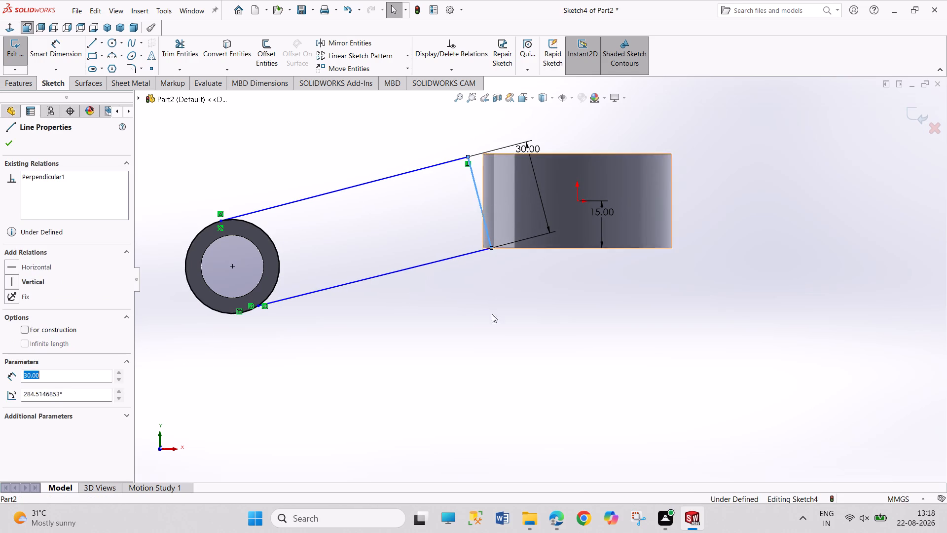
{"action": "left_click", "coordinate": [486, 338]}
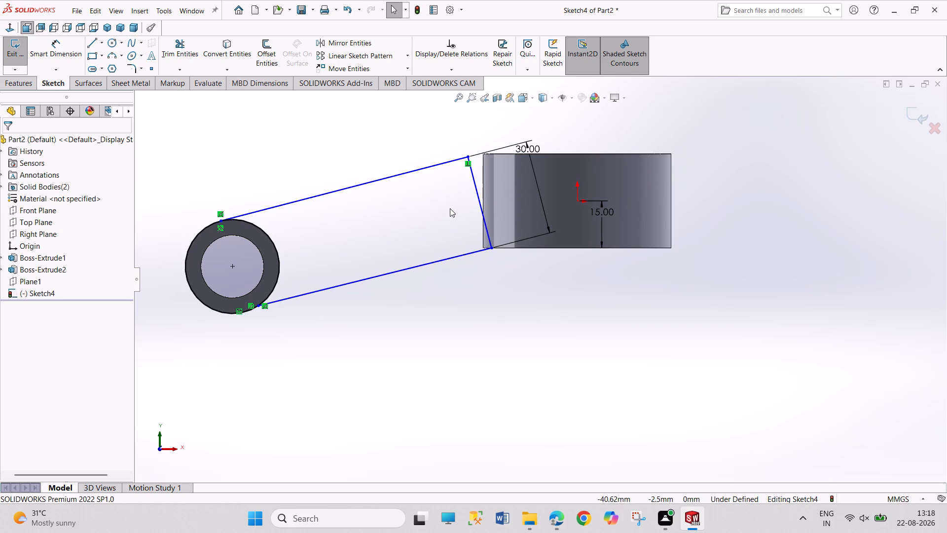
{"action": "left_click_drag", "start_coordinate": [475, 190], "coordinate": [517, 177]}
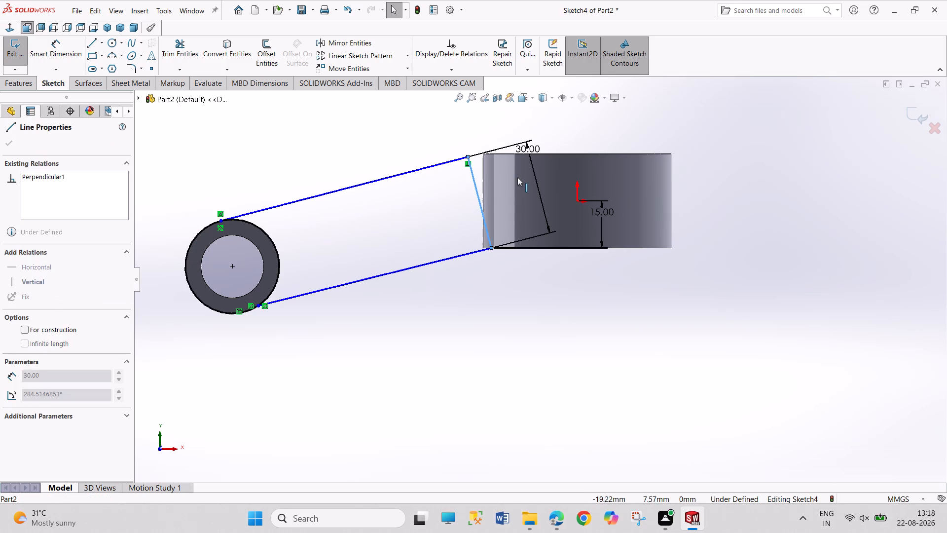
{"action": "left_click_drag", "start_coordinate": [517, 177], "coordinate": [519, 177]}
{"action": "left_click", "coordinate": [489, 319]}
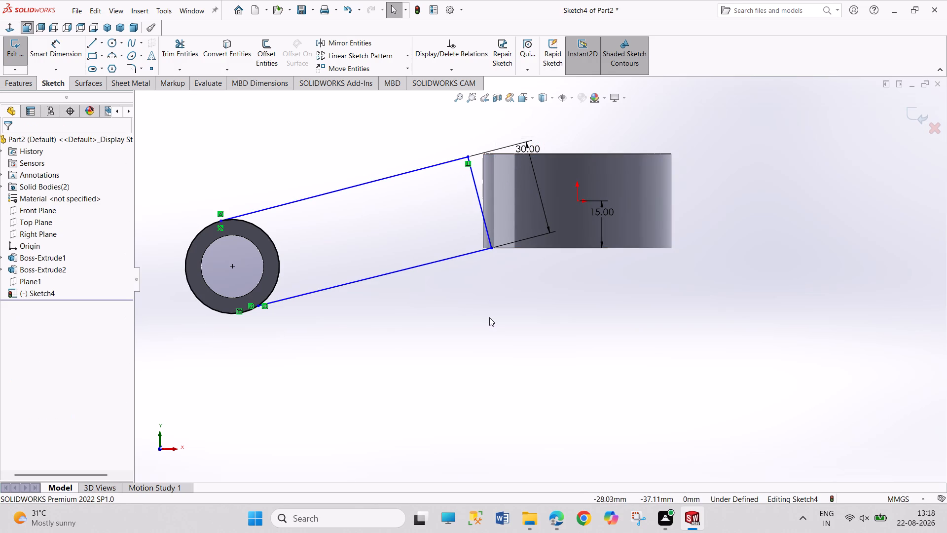
Trim away the part of the boss's sketch circle facing away from the arm, keeping the arc between the two arm lines.
{"action": "middle_click_drag", "start_coordinate": [481, 305], "coordinate": [483, 382]}
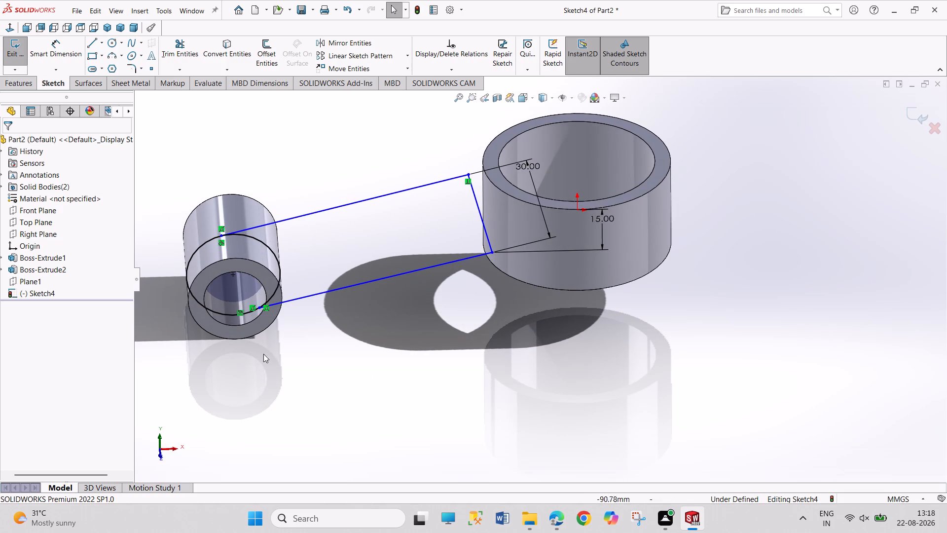
{"action": "right_click", "coordinate": [316, 294]}
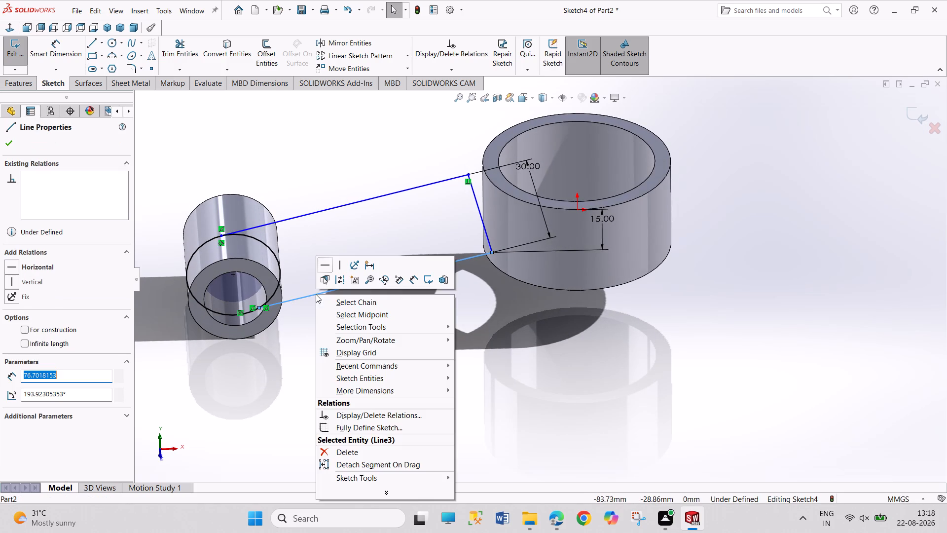
{"action": "left_click", "coordinate": [283, 351]}
{"action": "left_click", "coordinate": [175, 52]}
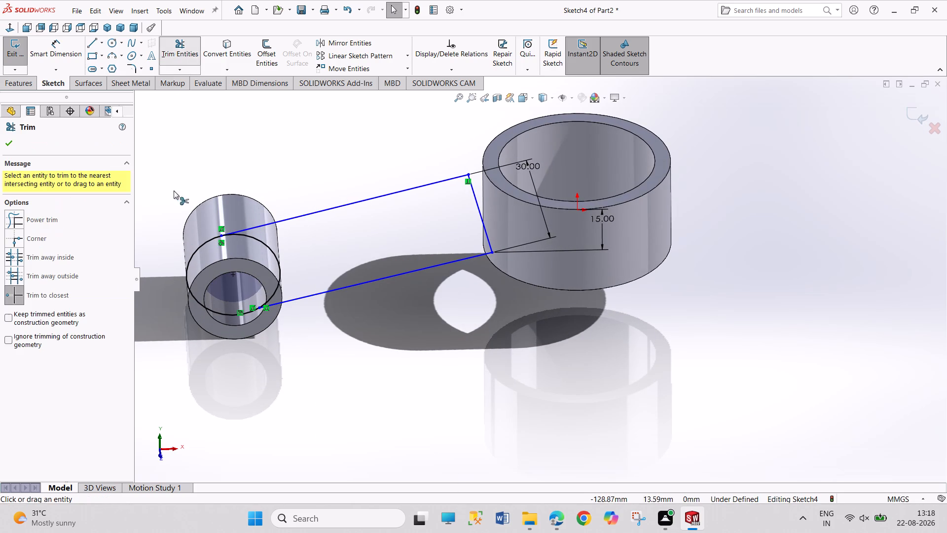
{"action": "left_click", "coordinate": [192, 255]}
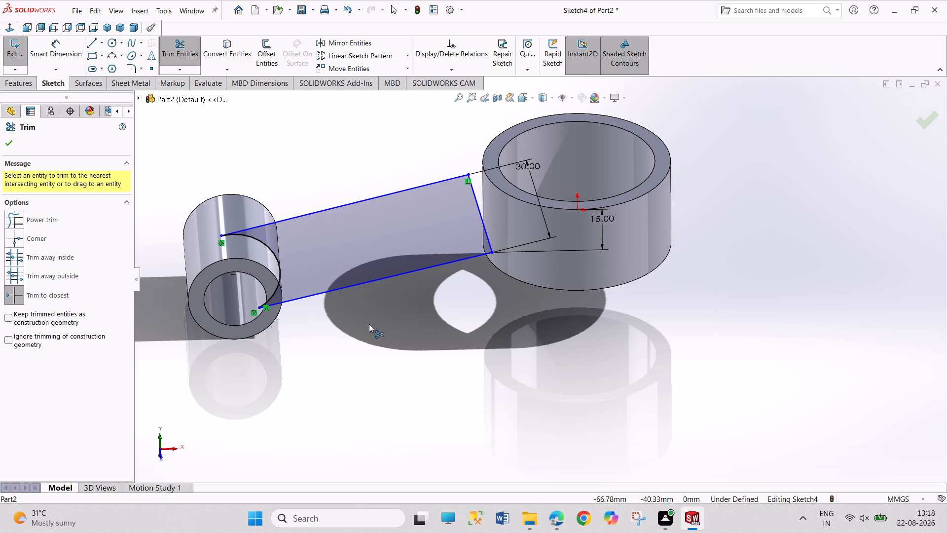
{"action": "right_click", "coordinate": [369, 324]}
{"action": "left_click", "coordinate": [380, 359]}
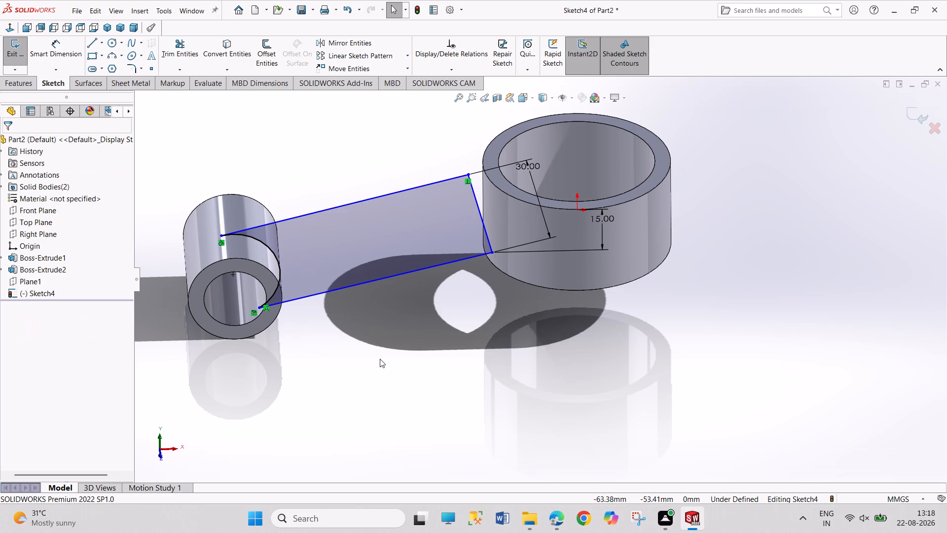
Dimension the arm's upper line along its own length and set it to 120 mm.
{"action": "right_click_drag", "start_coordinate": [380, 359], "coordinate": [381, 359]}
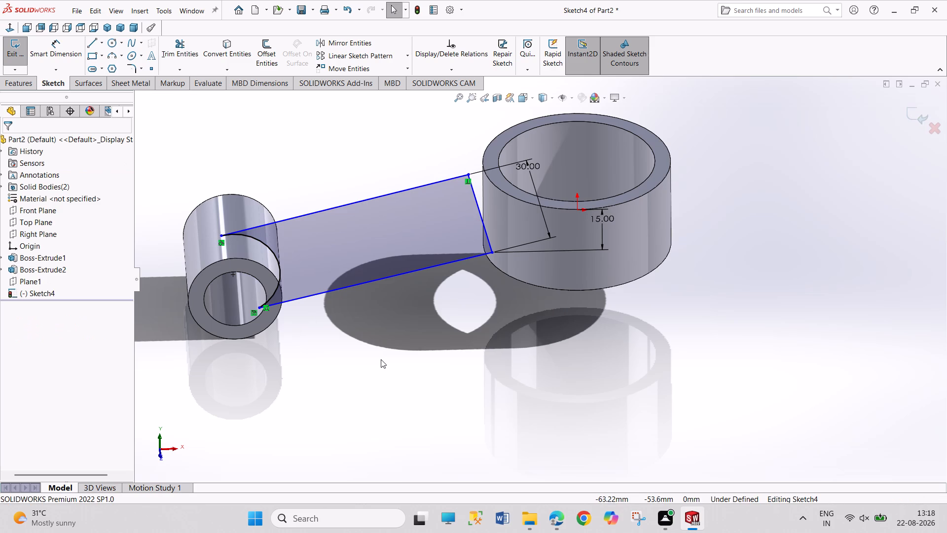
{"action": "right_click_drag", "start_coordinate": [381, 359], "coordinate": [381, 333]}
{"action": "right_click_drag", "start_coordinate": [387, 337], "coordinate": [367, 284]}
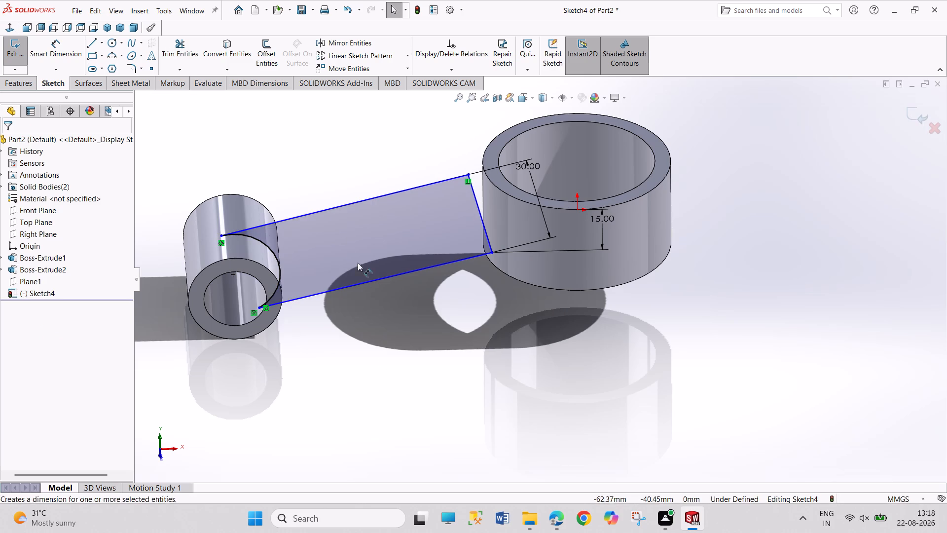
{"action": "left_click", "coordinate": [327, 210]}
{"action": "left_click", "coordinate": [316, 182]}
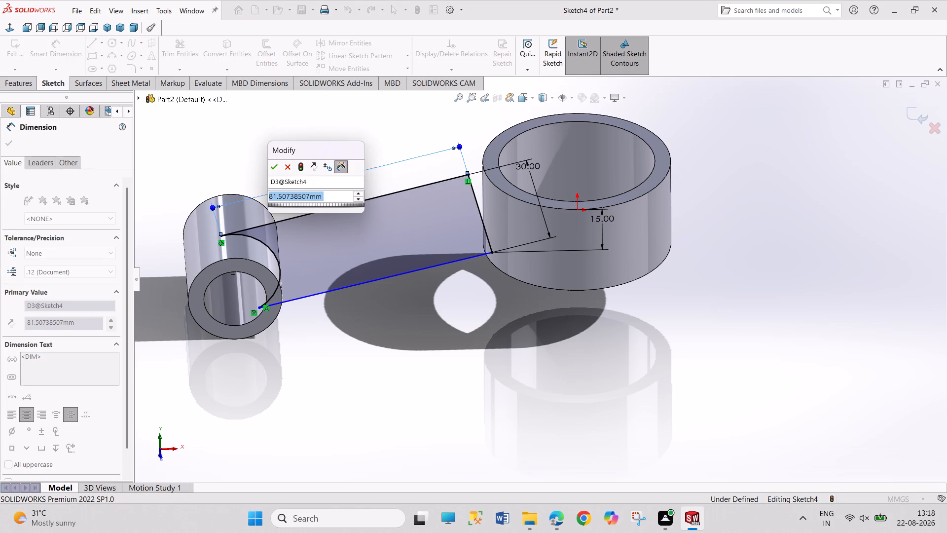
{"action": "type", "text": "120"}
{"action": "key", "text": "Return"}
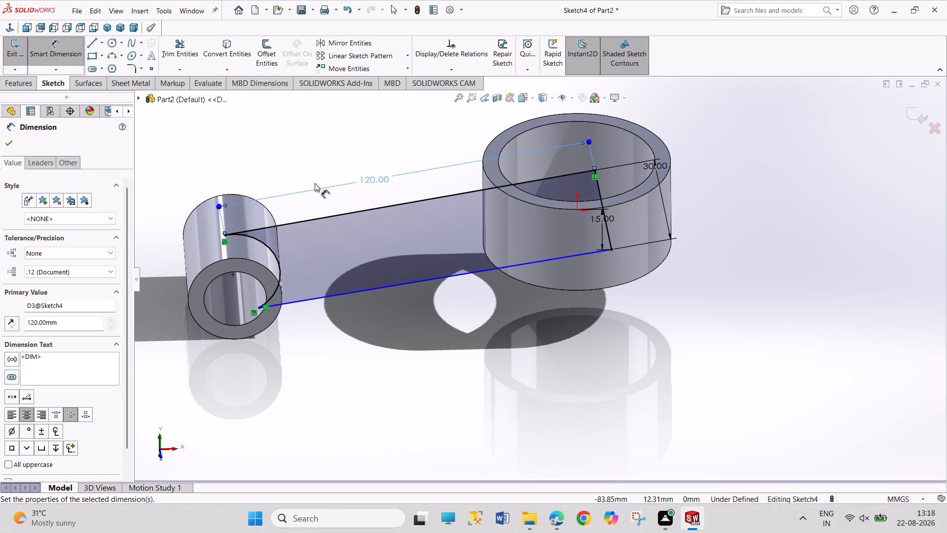
{"action": "left_click", "coordinate": [5, 142]}
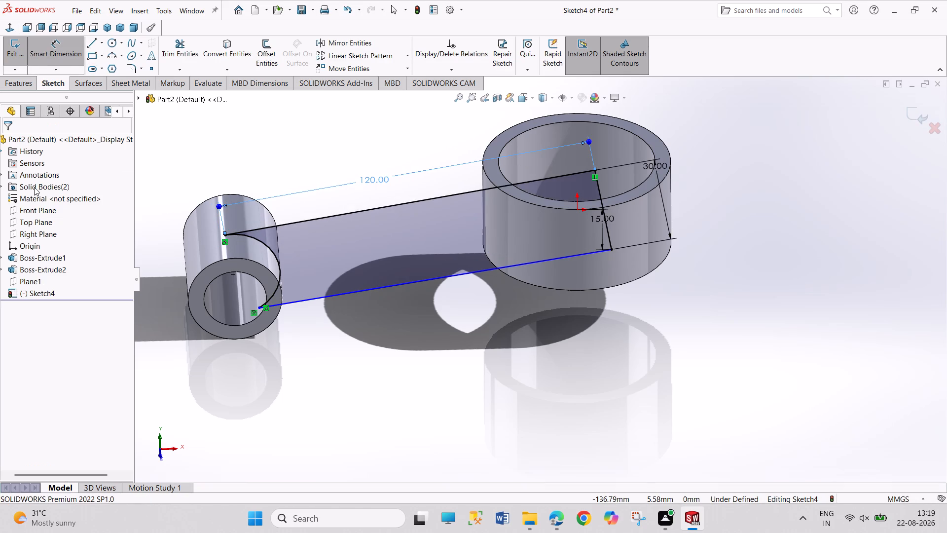
{"action": "middle_click_drag", "start_coordinate": [265, 389], "coordinate": [246, 343]}
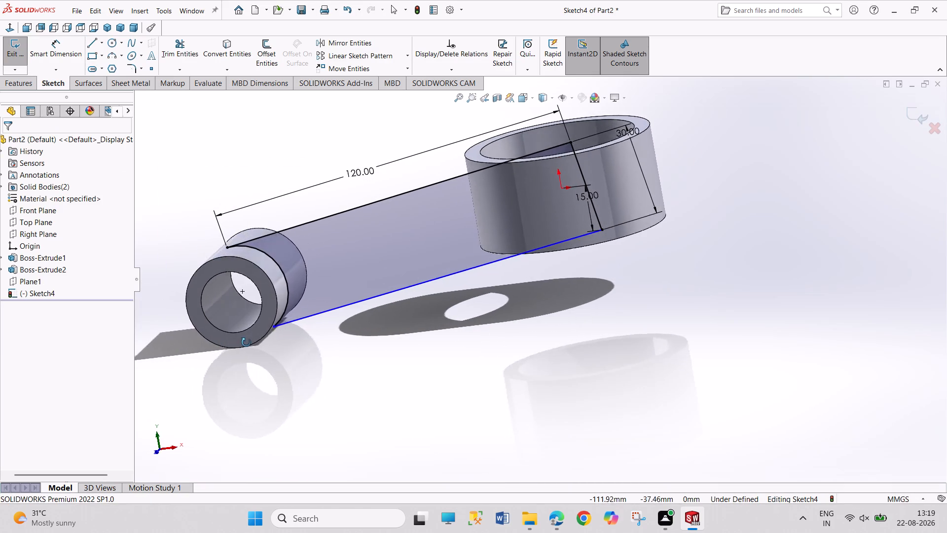
Undo the 120 mm length setting on the arm's upper line.
{"action": "middle_click_drag", "start_coordinate": [246, 343], "coordinate": [269, 330]}
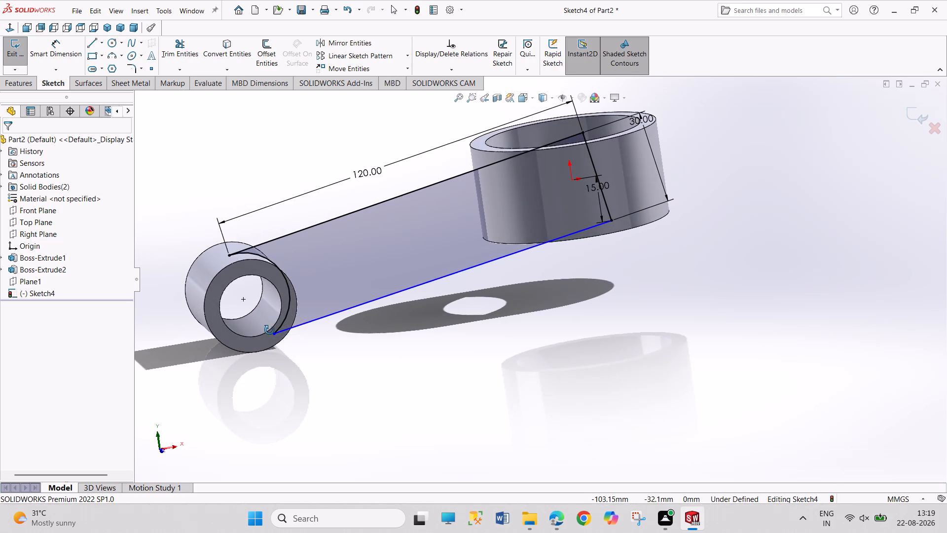
{"action": "middle_click_drag", "start_coordinate": [269, 330], "coordinate": [271, 337]}
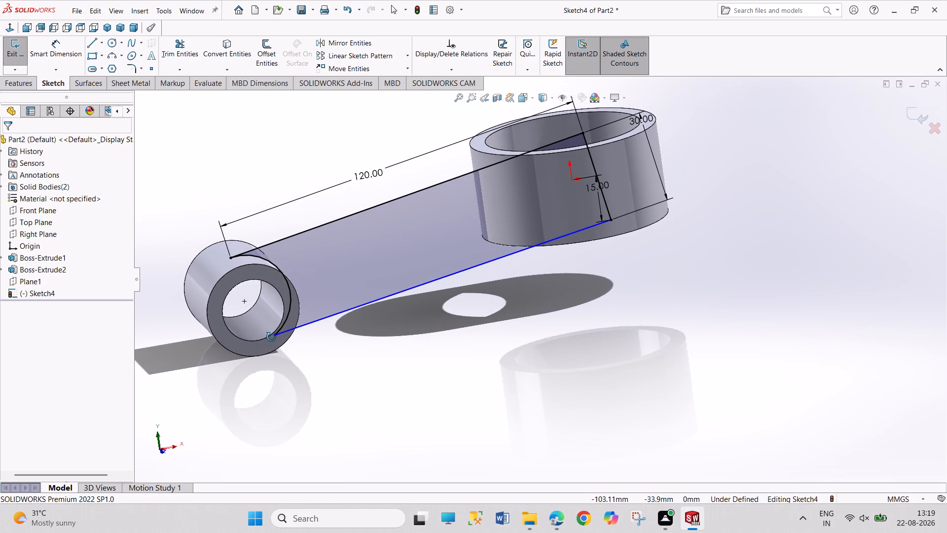
{"action": "middle_click_drag", "start_coordinate": [271, 337], "coordinate": [280, 368]}
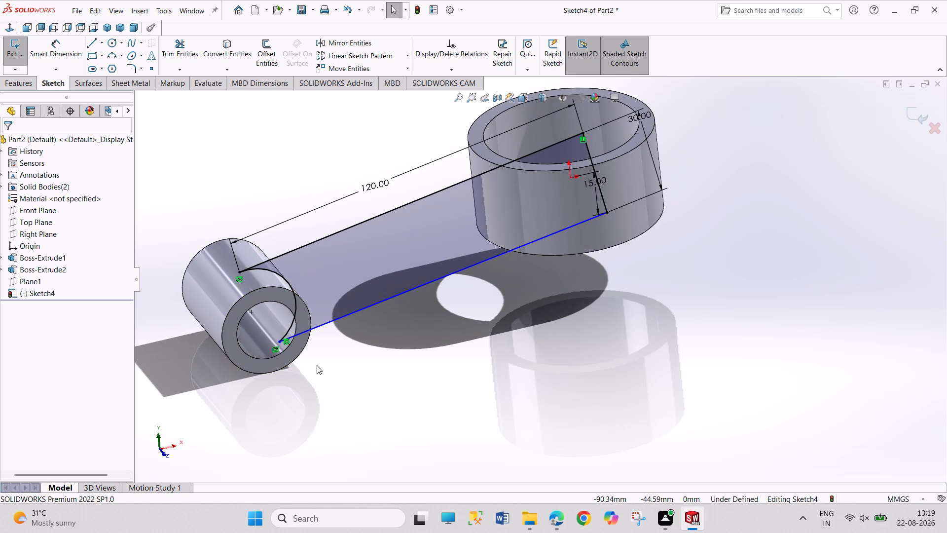
{"action": "left_click", "coordinate": [9, 27]}
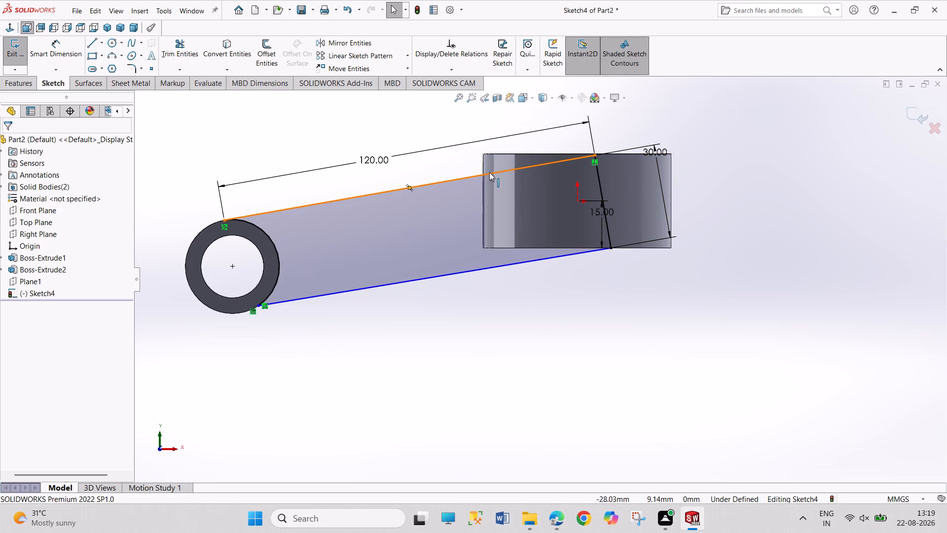
{"action": "left_click", "coordinate": [567, 326]}
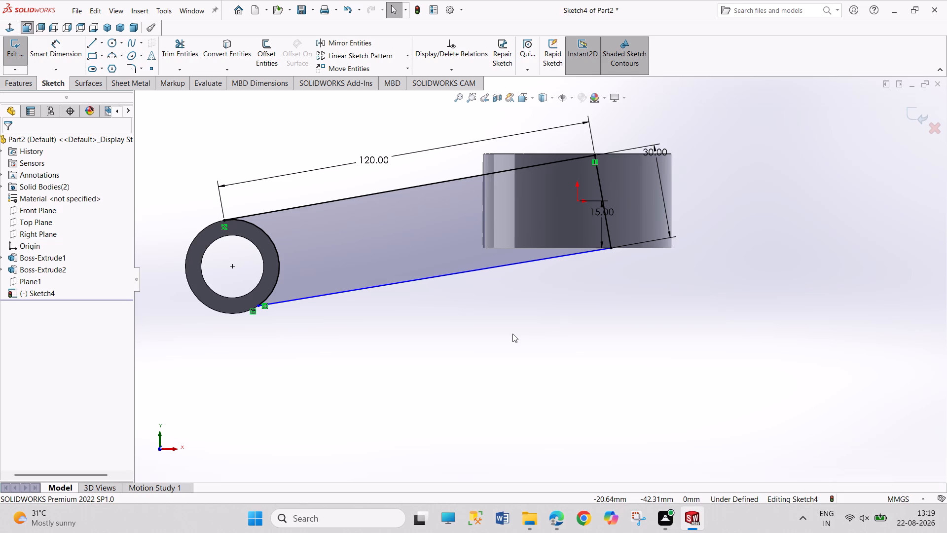
{"action": "key", "text": "z"}
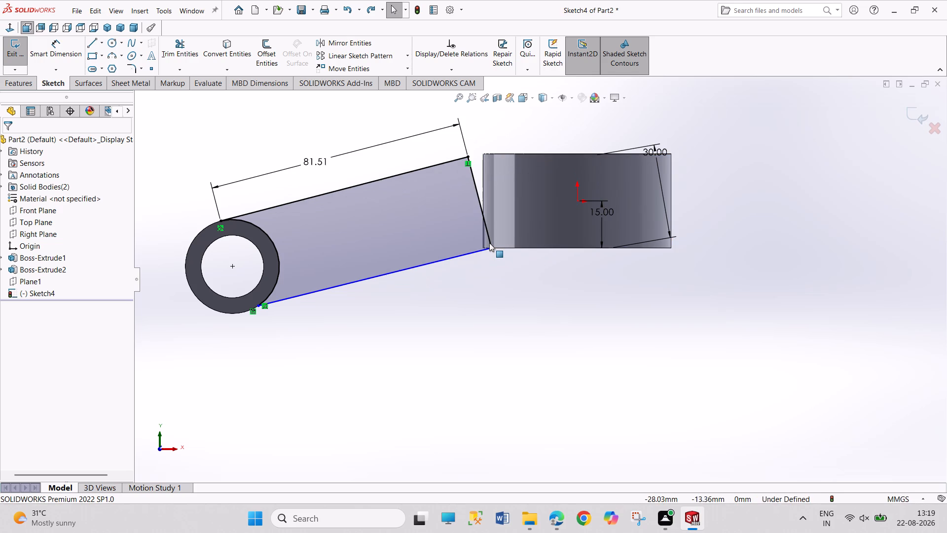
{"action": "left_click", "coordinate": [506, 143]}
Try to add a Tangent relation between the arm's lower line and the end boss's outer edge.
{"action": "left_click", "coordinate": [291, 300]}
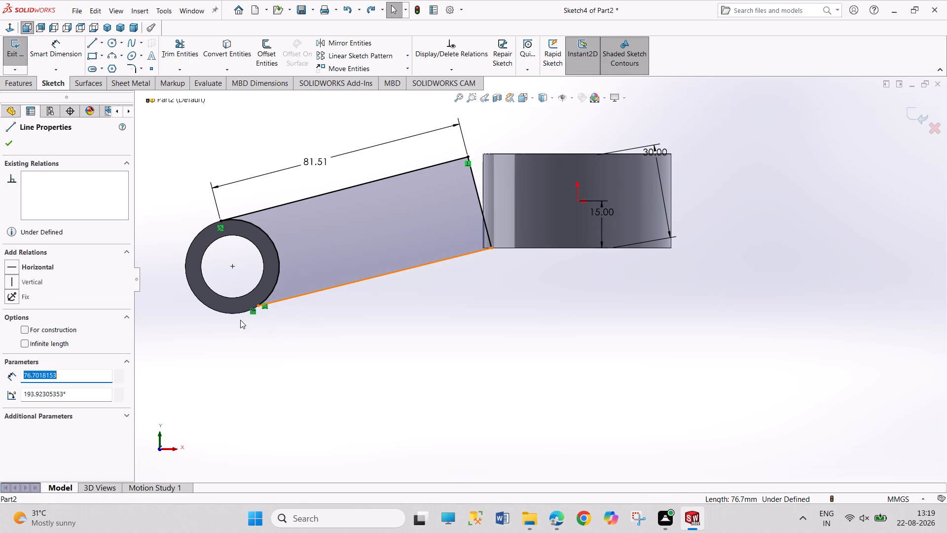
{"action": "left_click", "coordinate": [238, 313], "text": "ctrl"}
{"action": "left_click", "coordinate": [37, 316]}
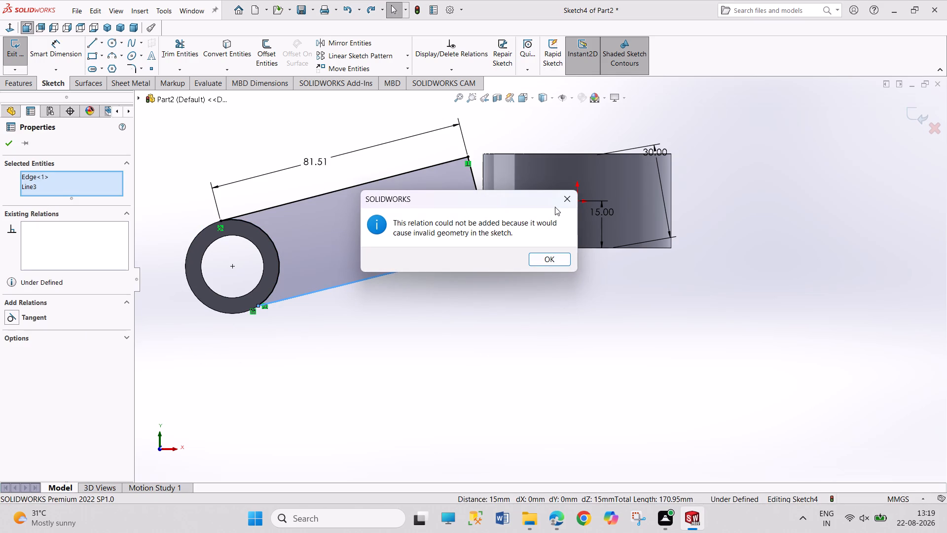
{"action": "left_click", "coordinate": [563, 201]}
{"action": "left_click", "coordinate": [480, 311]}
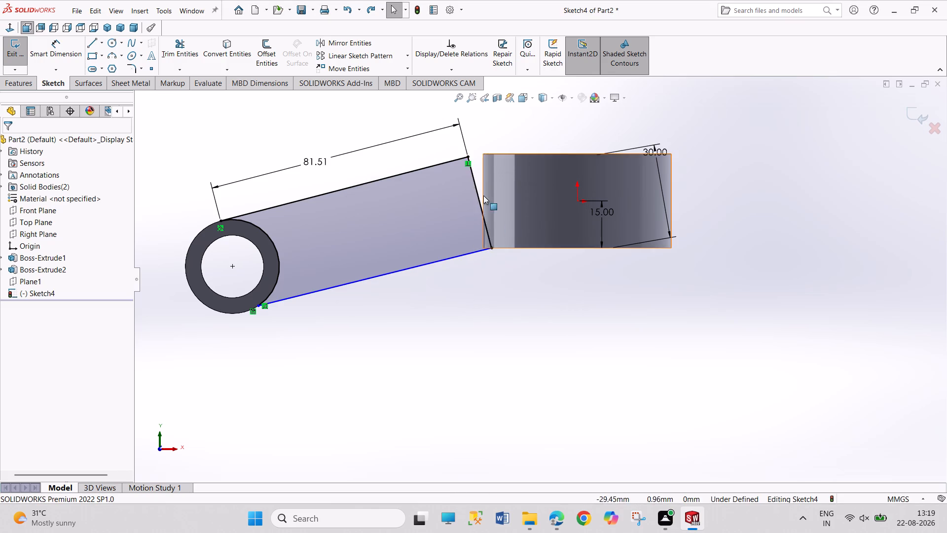
Delete the sketch relation at the corner where the arm's upper line meets the slanted end line.
{"action": "right_click", "coordinate": [468, 162]}
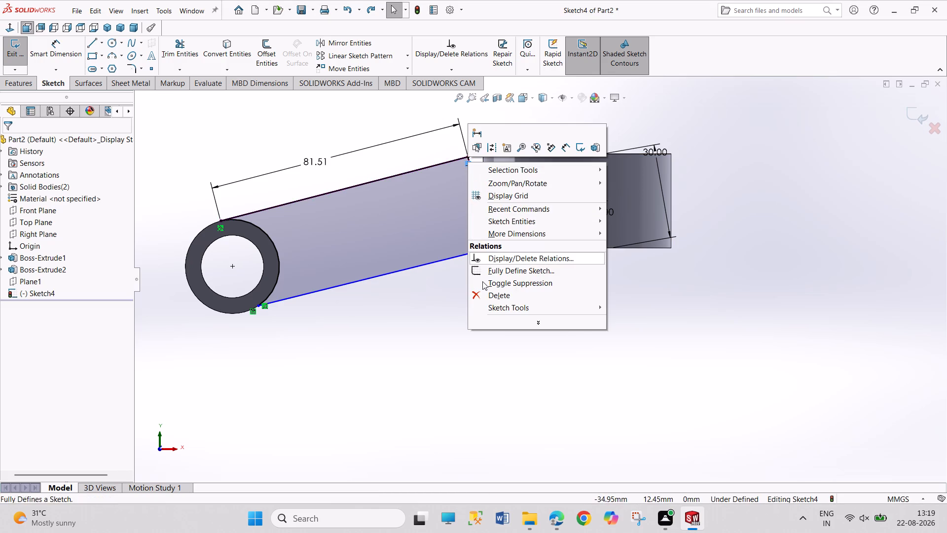
{"action": "left_click", "coordinate": [483, 293]}
{"action": "left_click", "coordinate": [269, 344]}
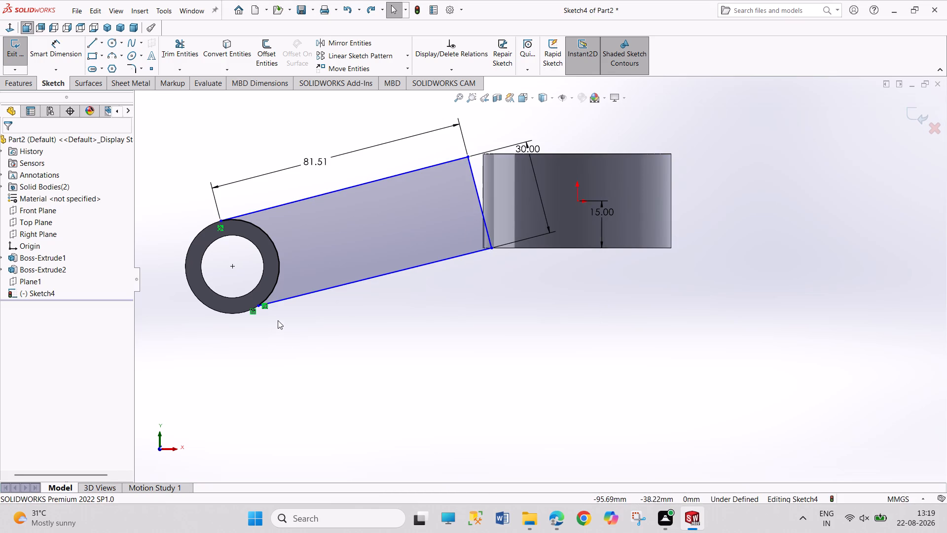
Add a Tangent relation between the arm's lower line and the end boss's outer edge.
{"action": "left_click", "coordinate": [286, 300]}
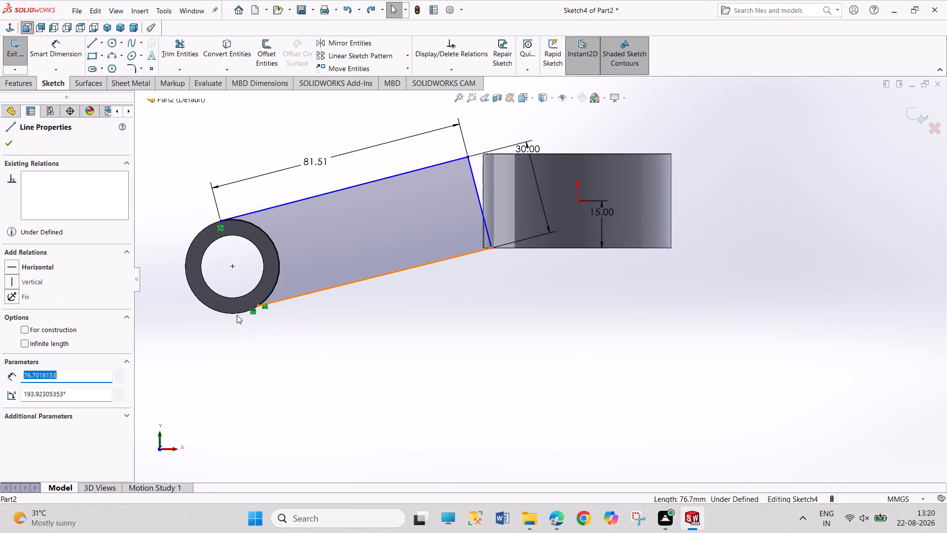
{"action": "left_click", "coordinate": [237, 315], "text": "ctrl"}
{"action": "left_click", "coordinate": [237, 313], "text": "ctrl"}
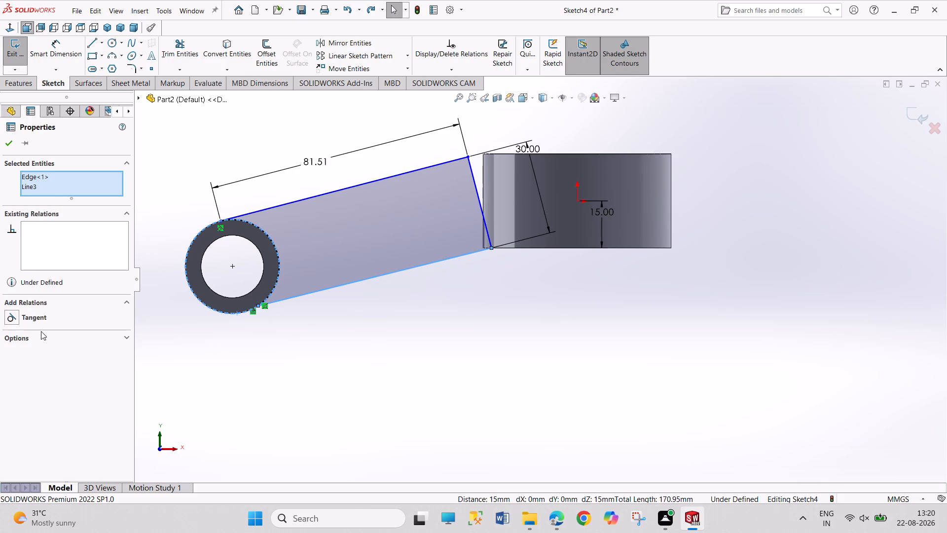
{"action": "left_click", "coordinate": [38, 317]}
{"action": "left_click", "coordinate": [251, 368]}
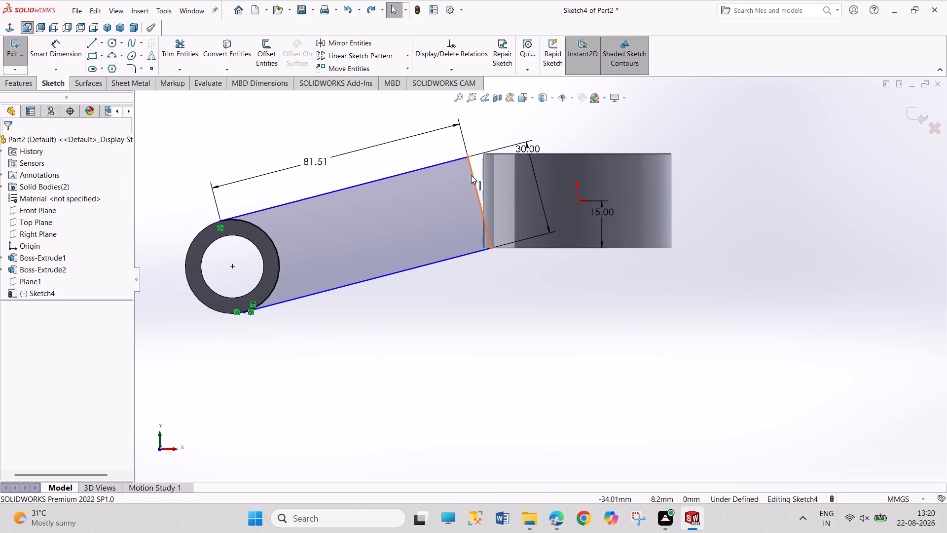
Delete the length dimension along the arm's upper line.
{"action": "left_click_drag", "start_coordinate": [473, 175], "coordinate": [524, 161]}
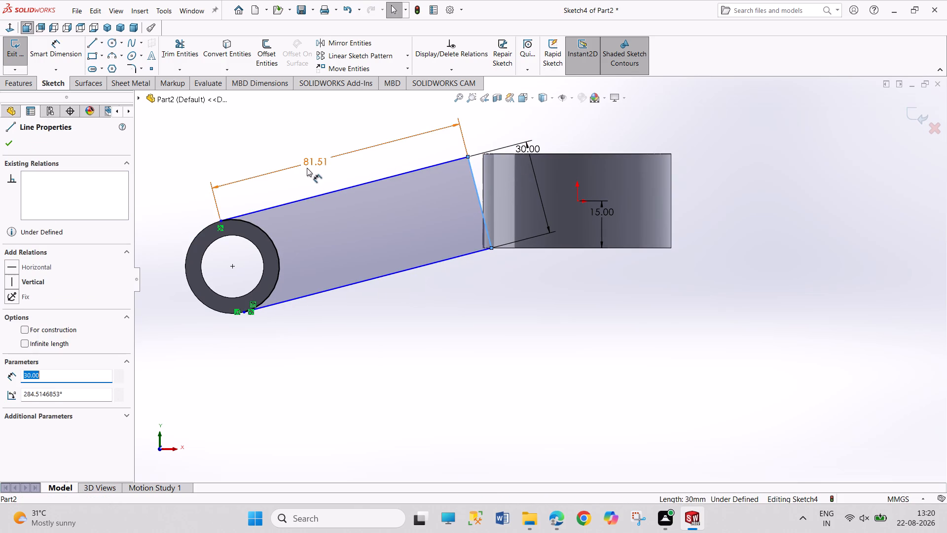
{"action": "right_click", "coordinate": [310, 160]}
{"action": "left_click", "coordinate": [330, 295]}
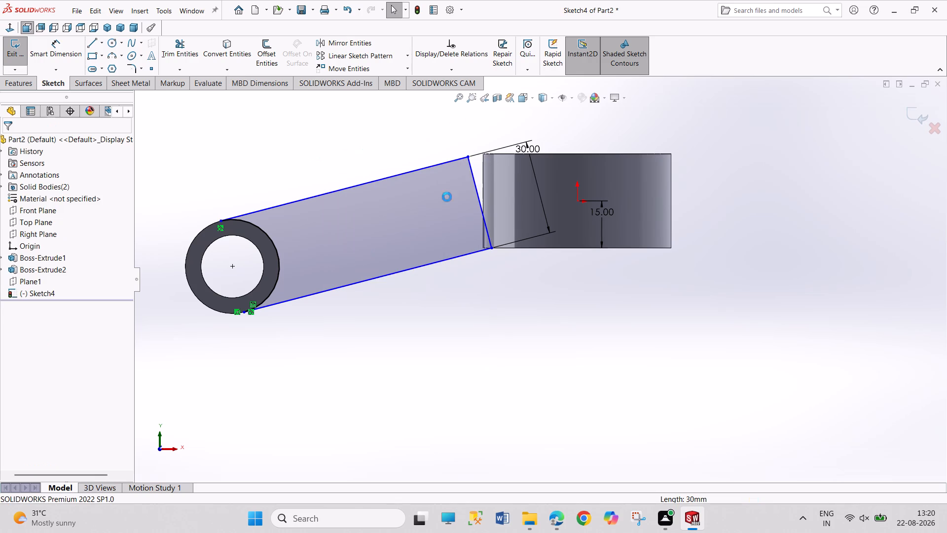
Move the arm's slanted end line toward the ring so both its ends lie just inside the ring's side.
{"action": "left_click_drag", "start_coordinate": [476, 194], "coordinate": [528, 179]}
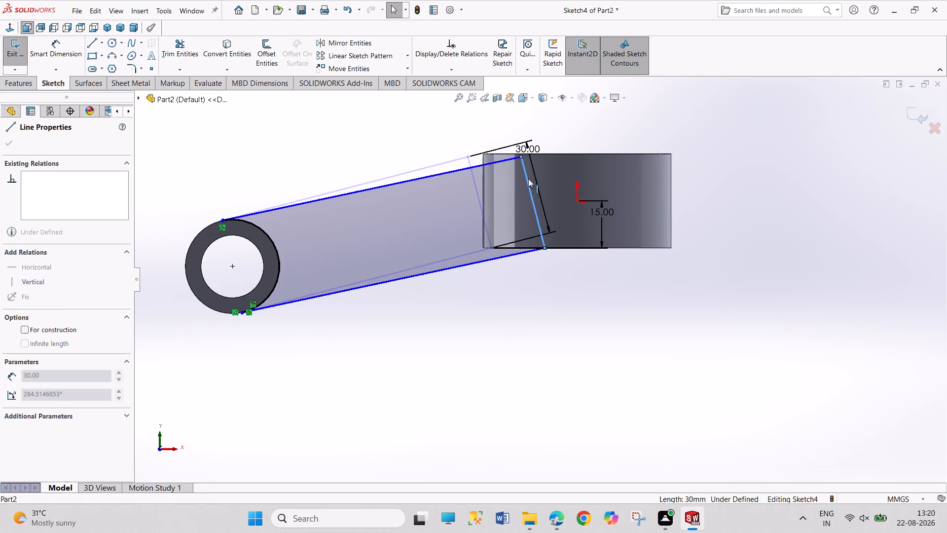
{"action": "left_click_drag", "start_coordinate": [528, 179], "coordinate": [541, 124]}
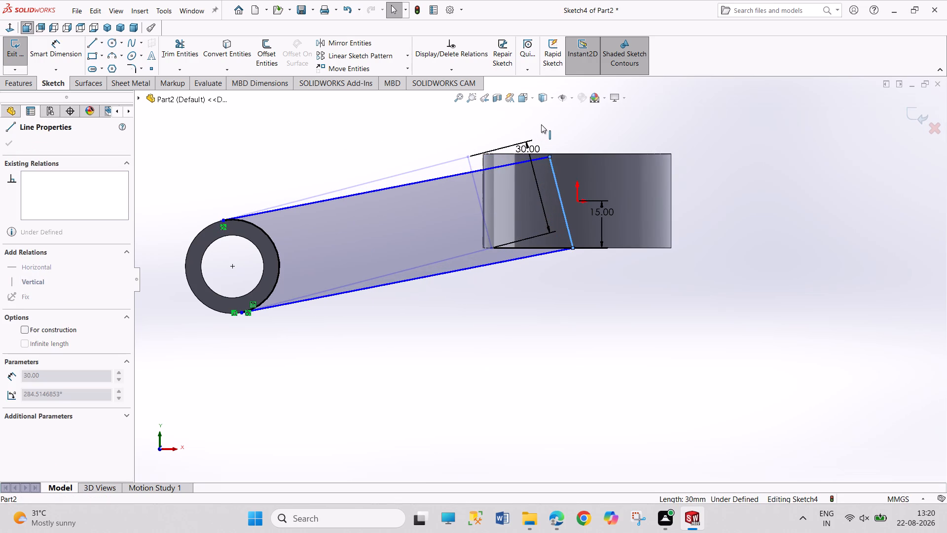
{"action": "left_click_drag", "start_coordinate": [541, 124], "coordinate": [495, 122]}
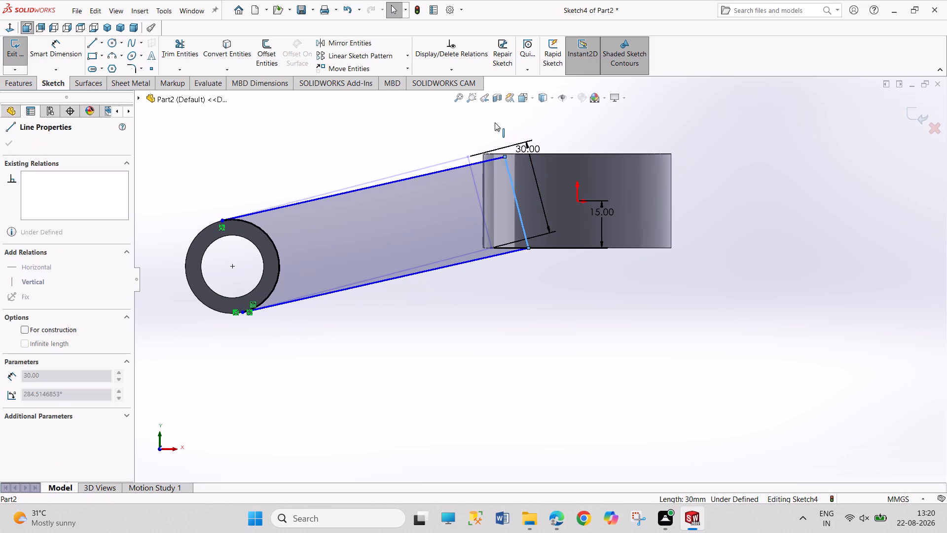
{"action": "left_click_drag", "start_coordinate": [495, 122], "coordinate": [489, 122]}
{"action": "left_click", "coordinate": [612, 301]}
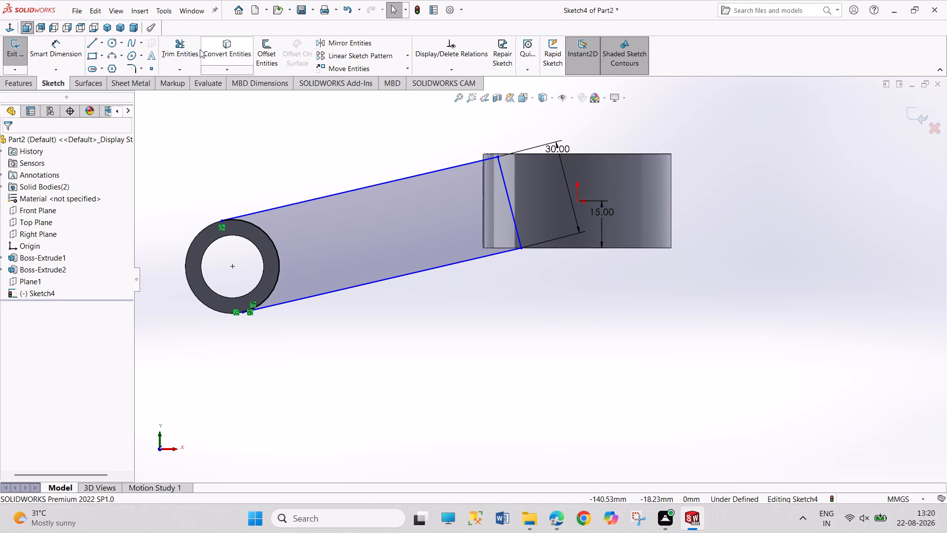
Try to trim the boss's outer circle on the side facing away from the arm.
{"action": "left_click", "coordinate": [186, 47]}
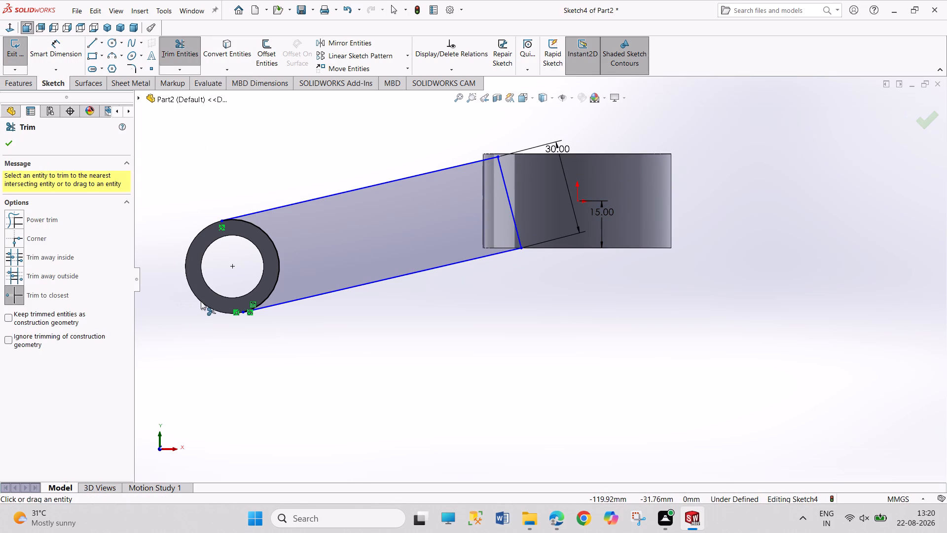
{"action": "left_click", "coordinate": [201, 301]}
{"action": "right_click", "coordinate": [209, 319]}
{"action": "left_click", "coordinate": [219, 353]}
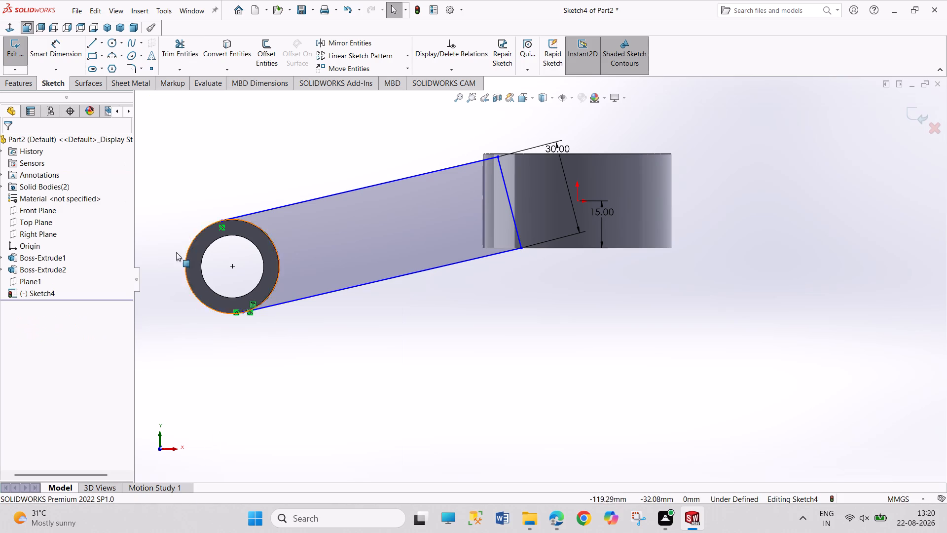
Exit the arm profile sketch, keeping it as drawn.
{"action": "left_click", "coordinate": [11, 48]}
{"action": "middle_click_drag", "start_coordinate": [284, 155], "coordinate": [291, 160]}
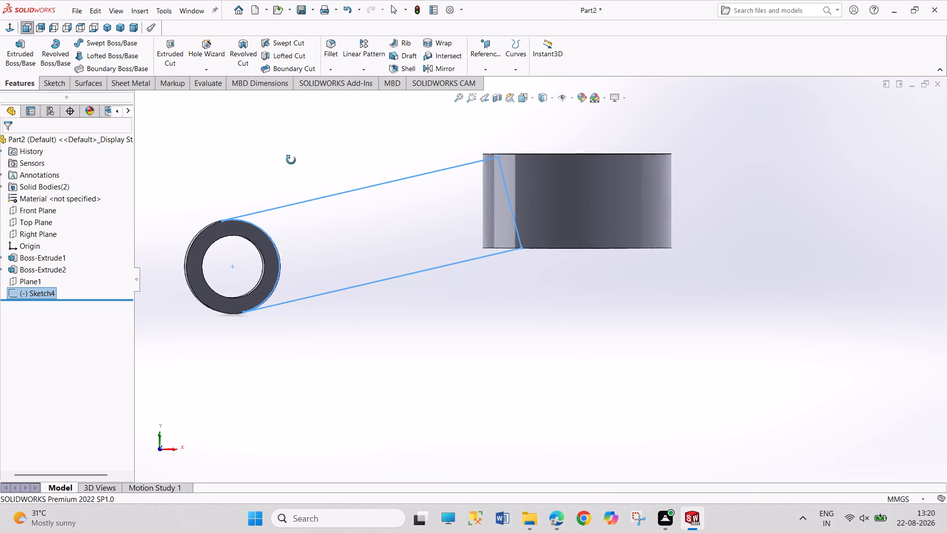
{"action": "middle_click_drag", "start_coordinate": [291, 160], "coordinate": [297, 302]}
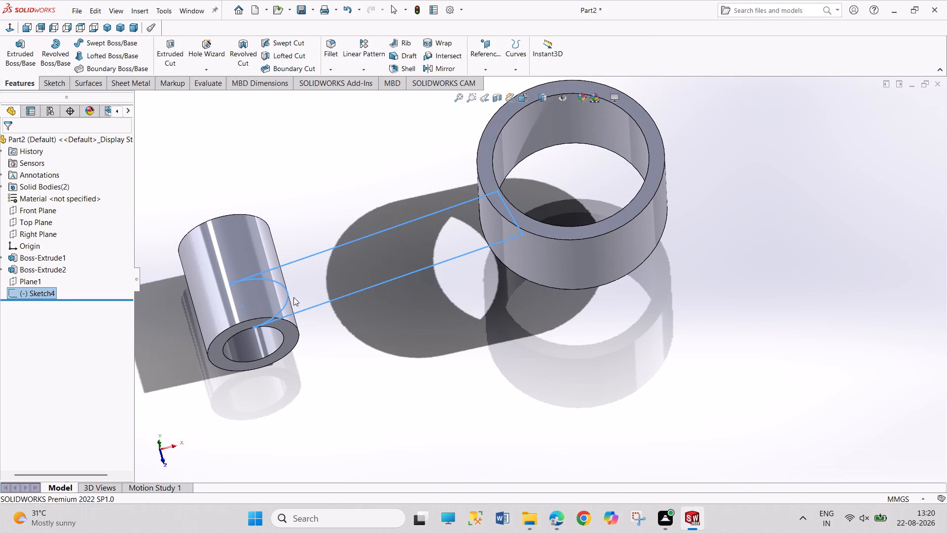
{"action": "left_click", "coordinate": [275, 196]}
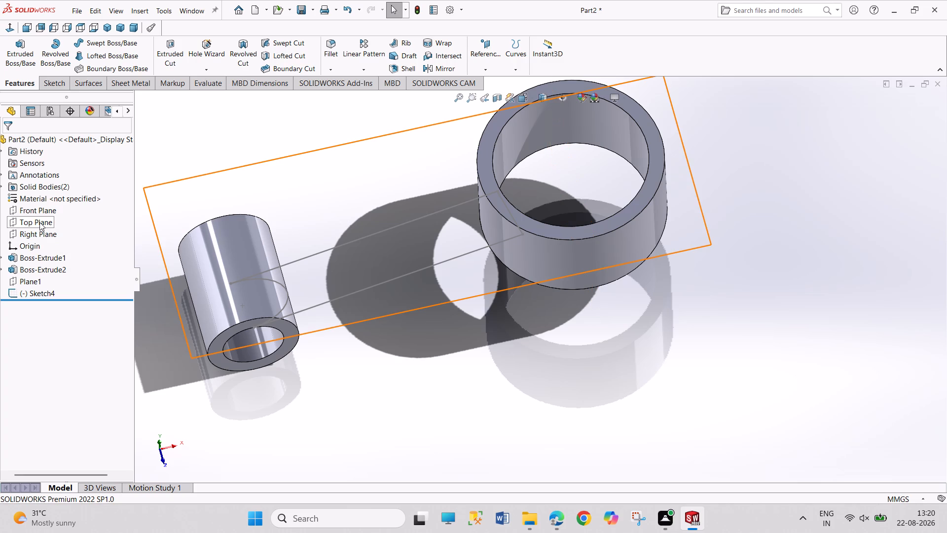
Start a sketch on the Top Plane and convert the ring's 60 mm outer circular edge into it.
{"action": "left_click", "coordinate": [39, 222]}
{"action": "left_click", "coordinate": [43, 211]}
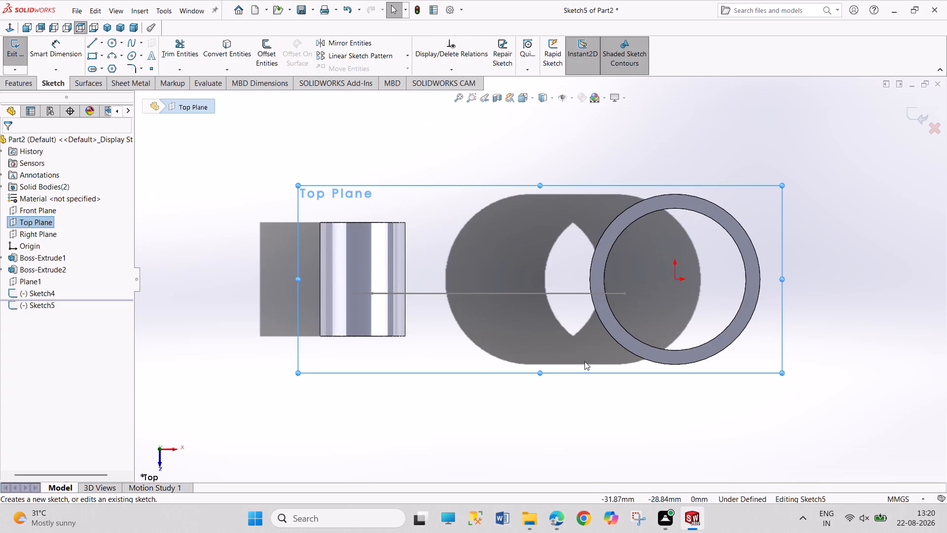
{"action": "left_click", "coordinate": [641, 357]}
{"action": "left_click", "coordinate": [221, 50]}
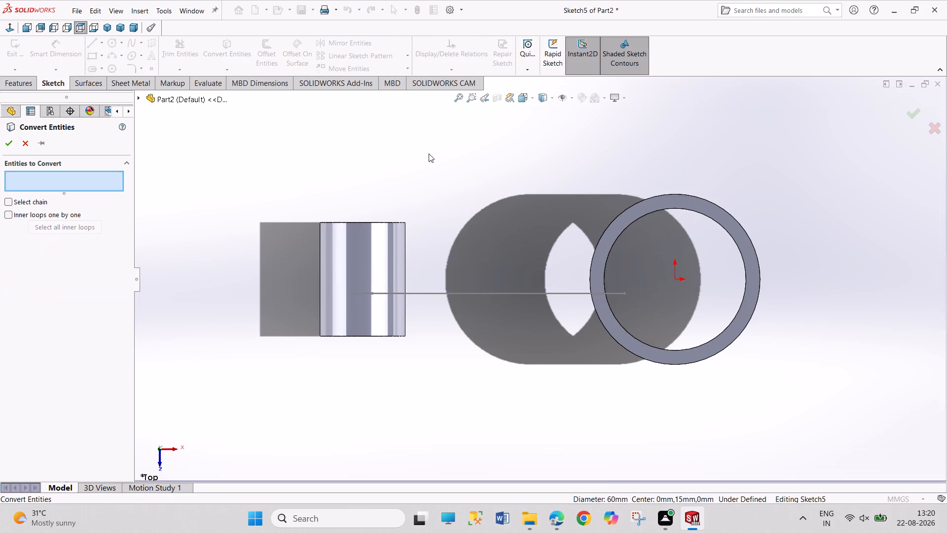
{"action": "left_click", "coordinate": [429, 153]}
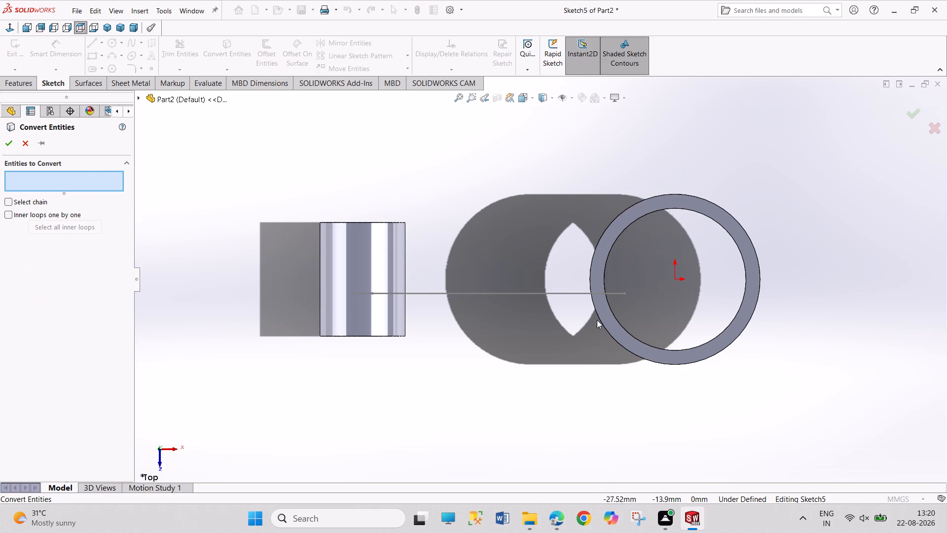
{"action": "left_click", "coordinate": [601, 322]}
{"action": "left_click", "coordinate": [4, 142]}
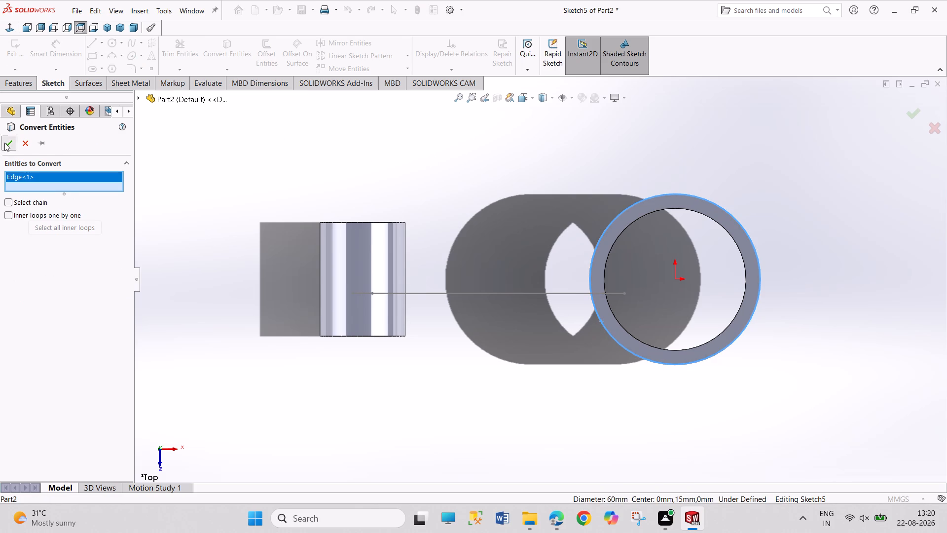
Check the PDF drawing and sketch a corner rectangle from the arm sketch's boss-side end, extending across the gap into the ring.
{"action": "left_click", "coordinate": [507, 407]}
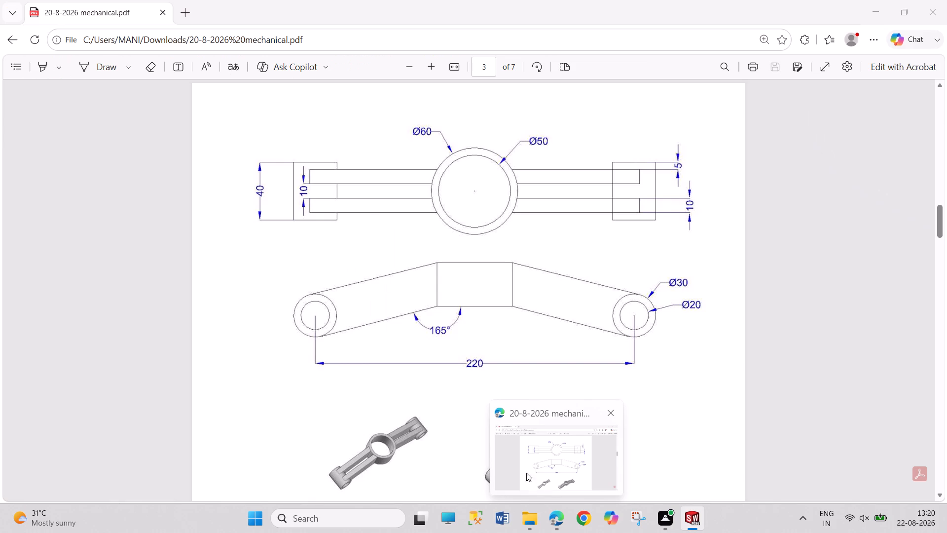
{"action": "left_click", "coordinate": [90, 56]}
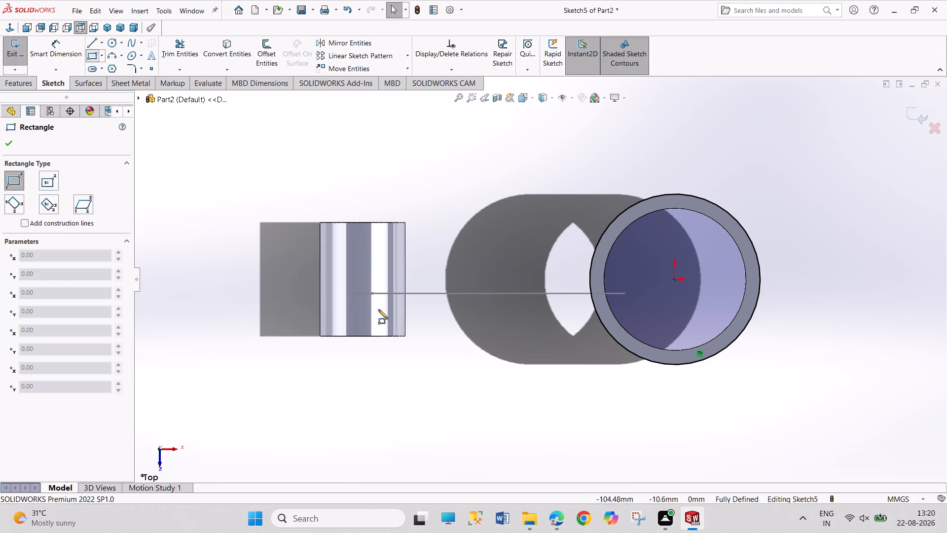
{"action": "left_click", "coordinate": [352, 296]}
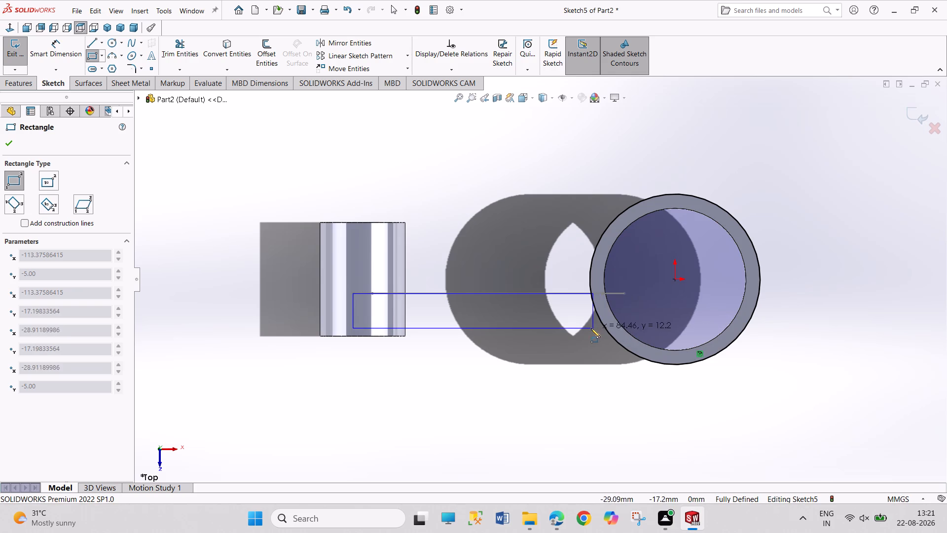
{"action": "left_click", "coordinate": [667, 325]}
{"action": "right_click", "coordinate": [568, 364]}
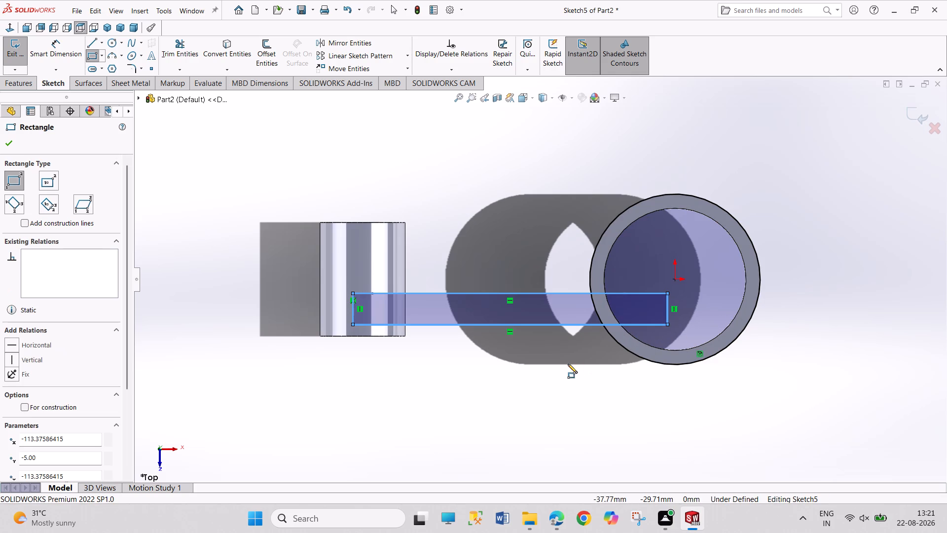
Check the PDF drawing and dimension the arm rectangle's boss-side edge as 10 mm.
{"action": "left_click", "coordinate": [579, 374]}
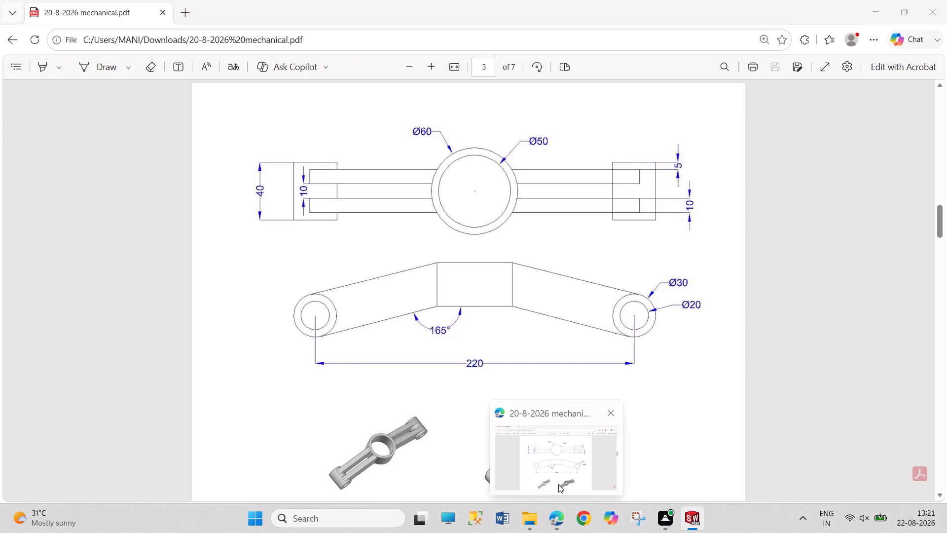
{"action": "right_click_drag", "start_coordinate": [452, 433], "coordinate": [422, 310]}
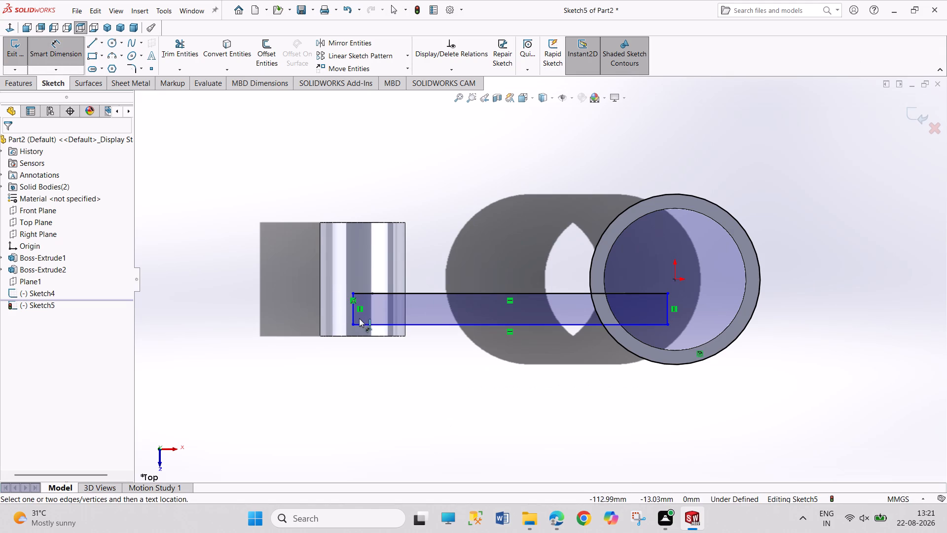
{"action": "left_click", "coordinate": [355, 317]}
{"action": "left_click", "coordinate": [271, 301]}
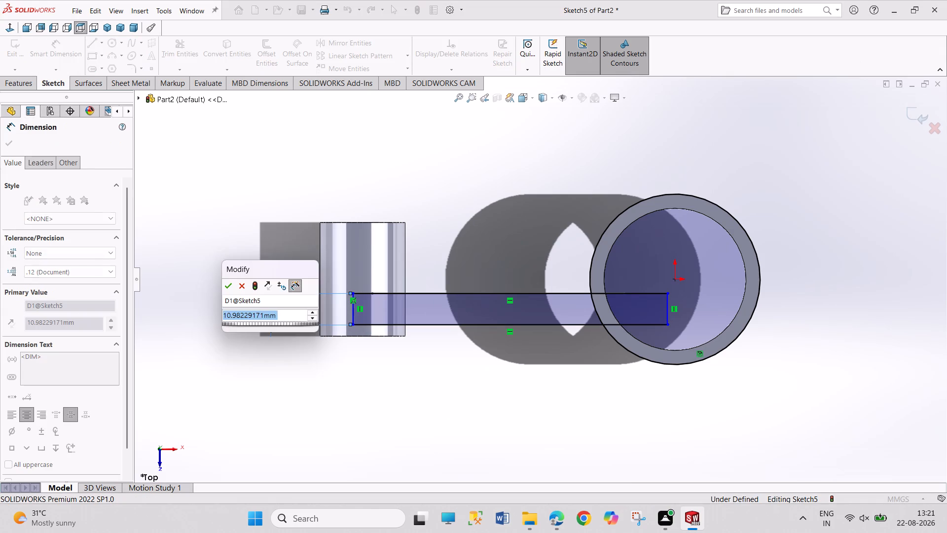
{"action": "type", "text": "10"}
{"action": "key", "text": "Return"}
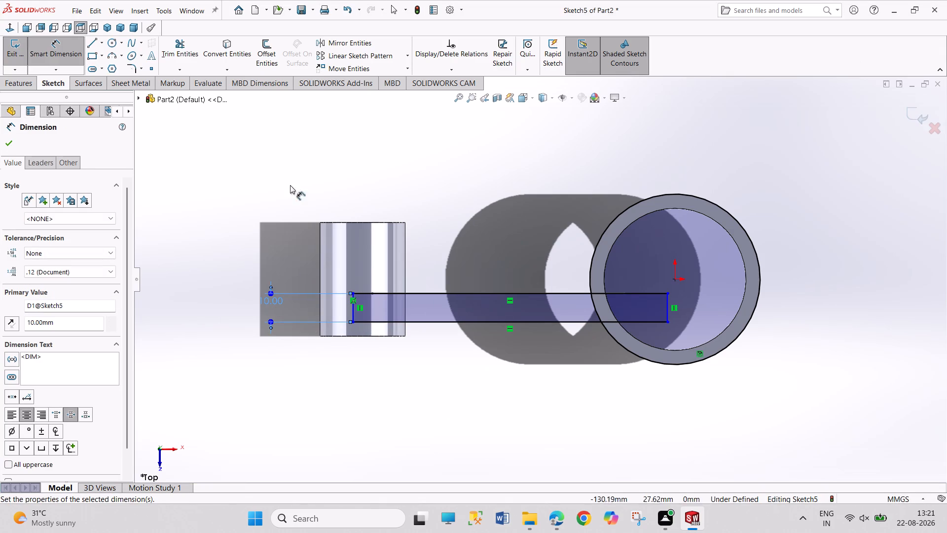
{"action": "right_click", "coordinate": [257, 168]}
{"action": "left_click", "coordinate": [271, 203]}
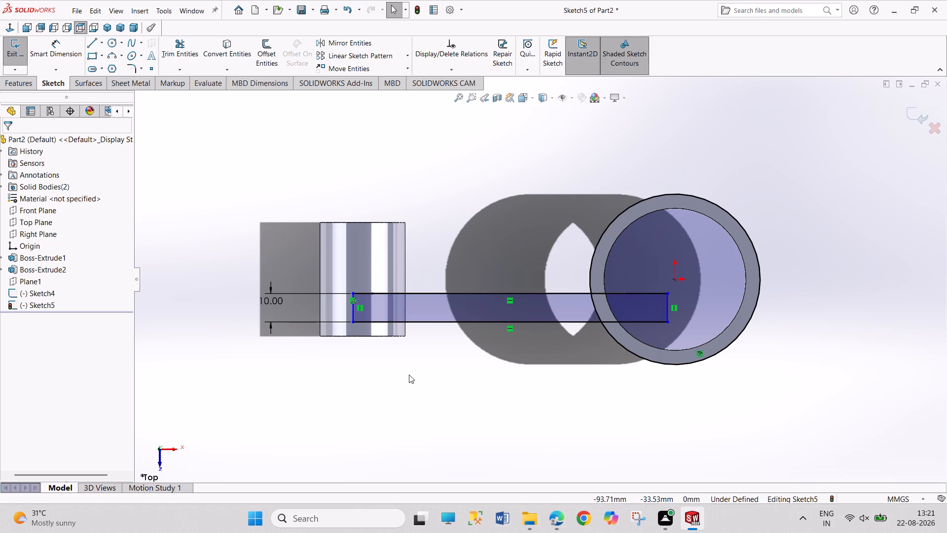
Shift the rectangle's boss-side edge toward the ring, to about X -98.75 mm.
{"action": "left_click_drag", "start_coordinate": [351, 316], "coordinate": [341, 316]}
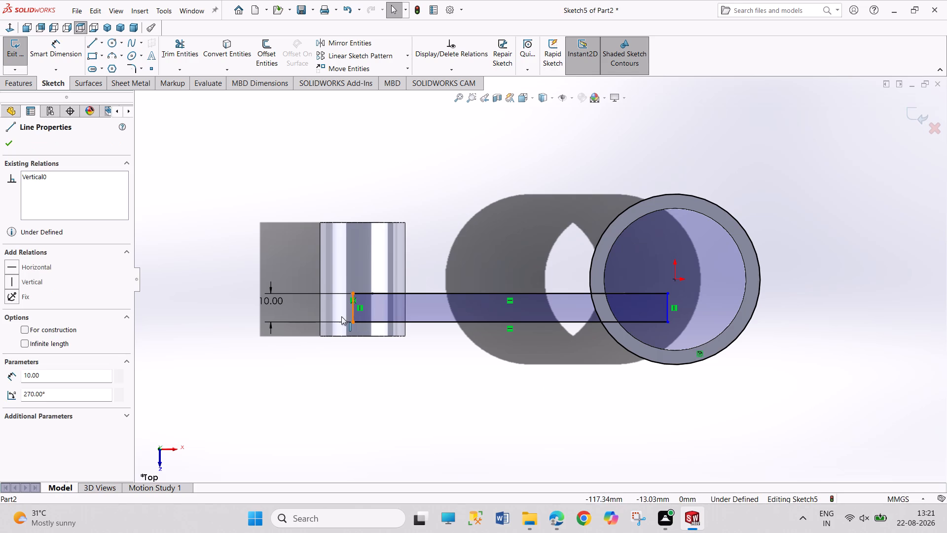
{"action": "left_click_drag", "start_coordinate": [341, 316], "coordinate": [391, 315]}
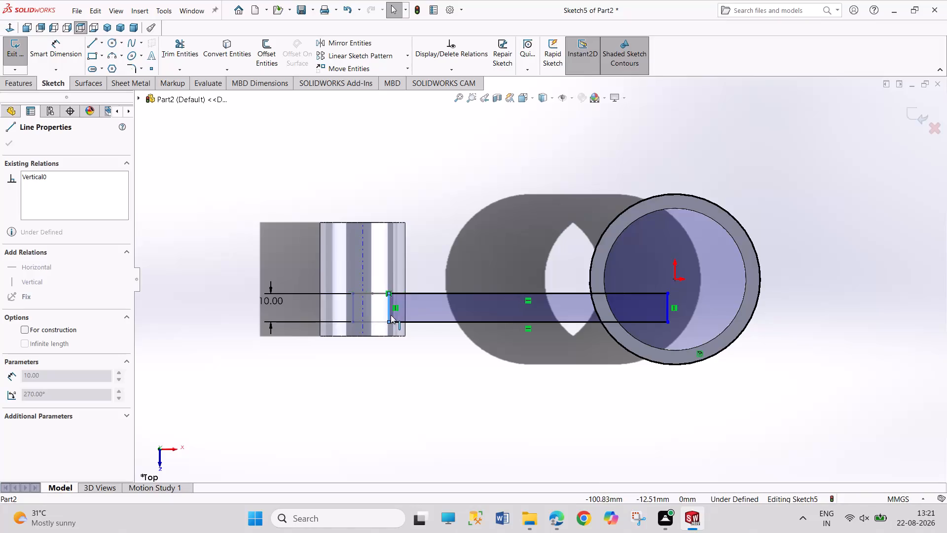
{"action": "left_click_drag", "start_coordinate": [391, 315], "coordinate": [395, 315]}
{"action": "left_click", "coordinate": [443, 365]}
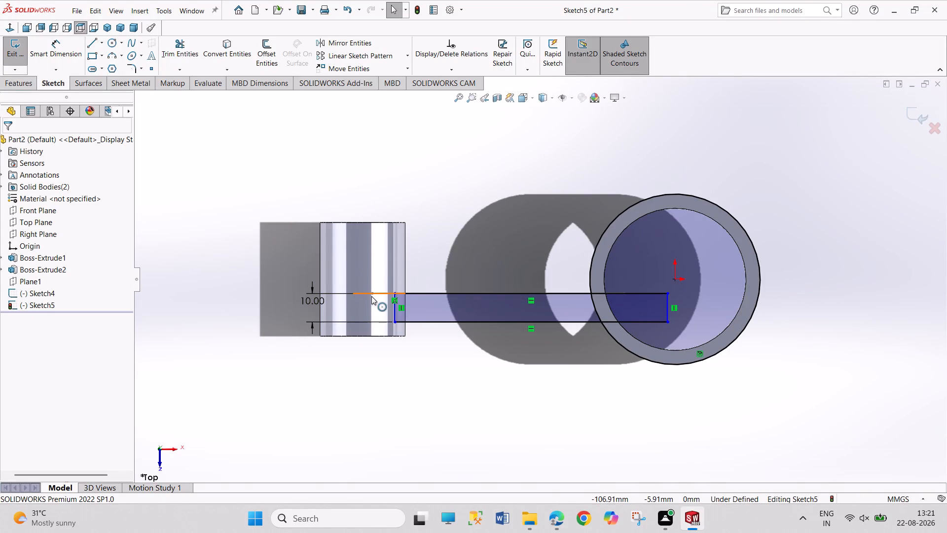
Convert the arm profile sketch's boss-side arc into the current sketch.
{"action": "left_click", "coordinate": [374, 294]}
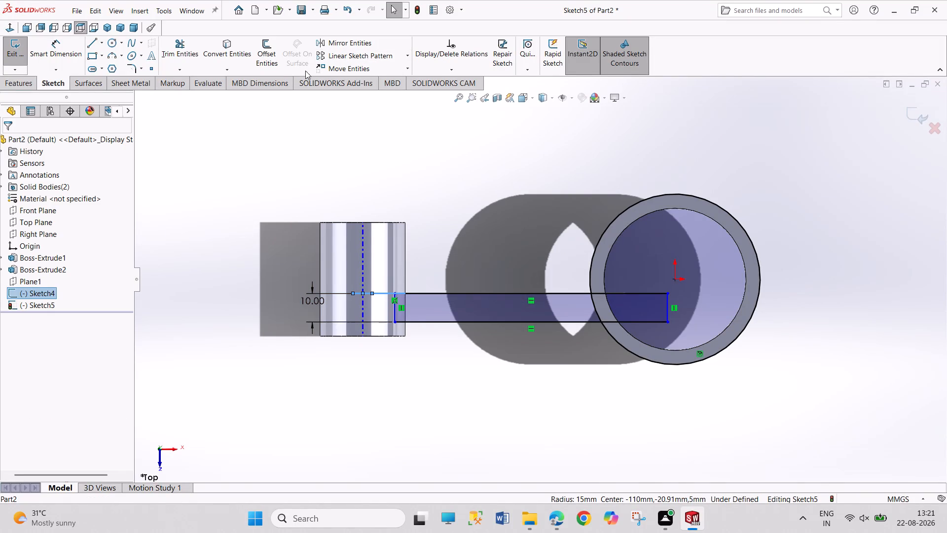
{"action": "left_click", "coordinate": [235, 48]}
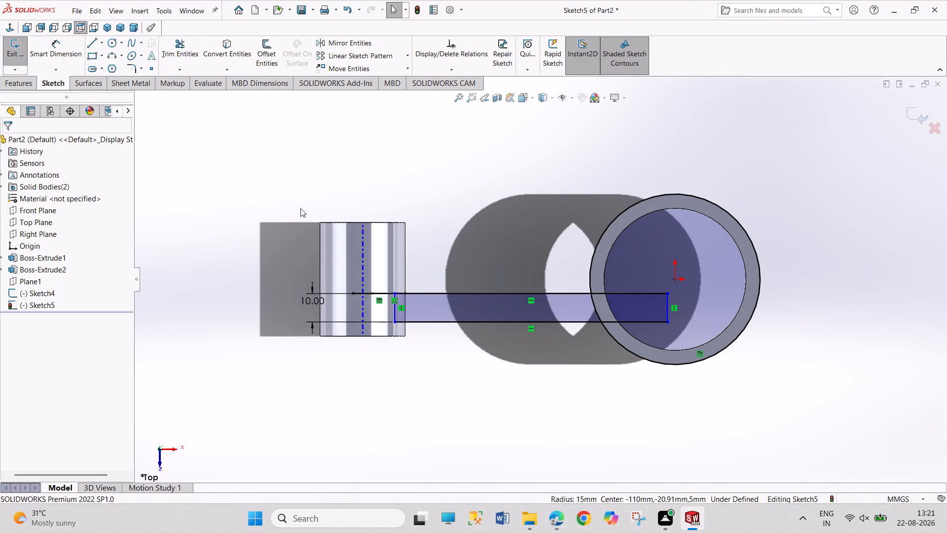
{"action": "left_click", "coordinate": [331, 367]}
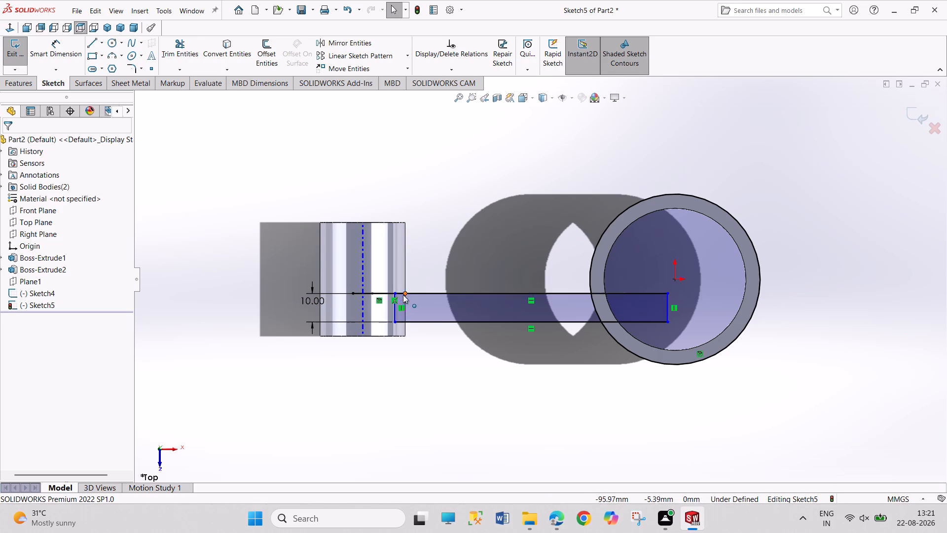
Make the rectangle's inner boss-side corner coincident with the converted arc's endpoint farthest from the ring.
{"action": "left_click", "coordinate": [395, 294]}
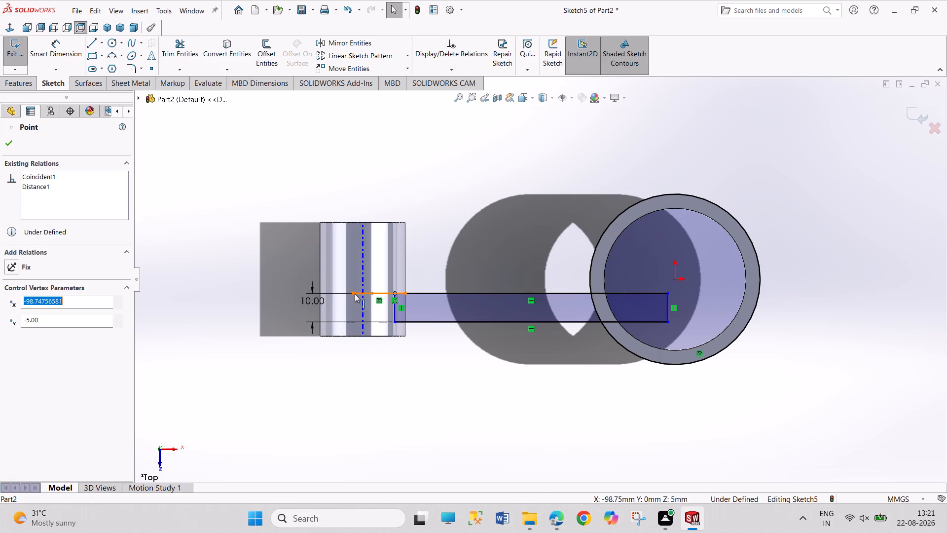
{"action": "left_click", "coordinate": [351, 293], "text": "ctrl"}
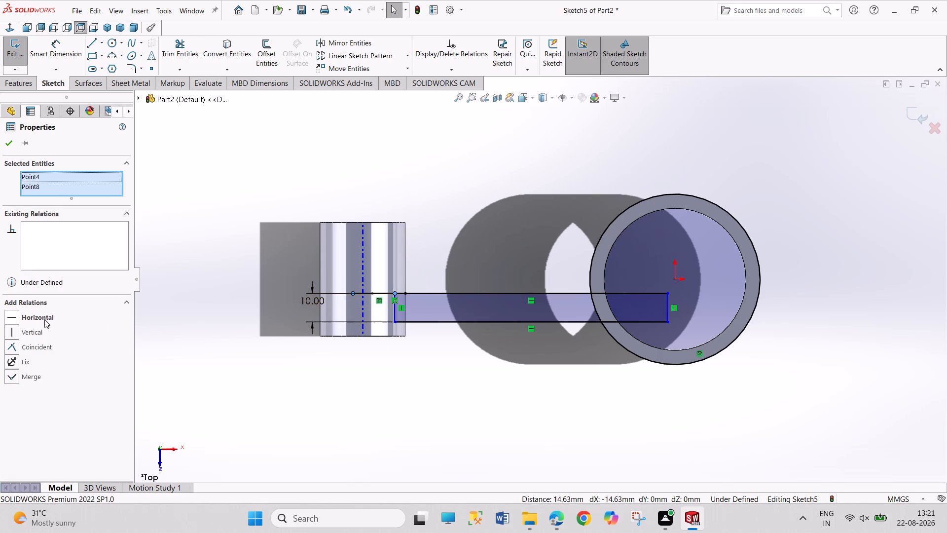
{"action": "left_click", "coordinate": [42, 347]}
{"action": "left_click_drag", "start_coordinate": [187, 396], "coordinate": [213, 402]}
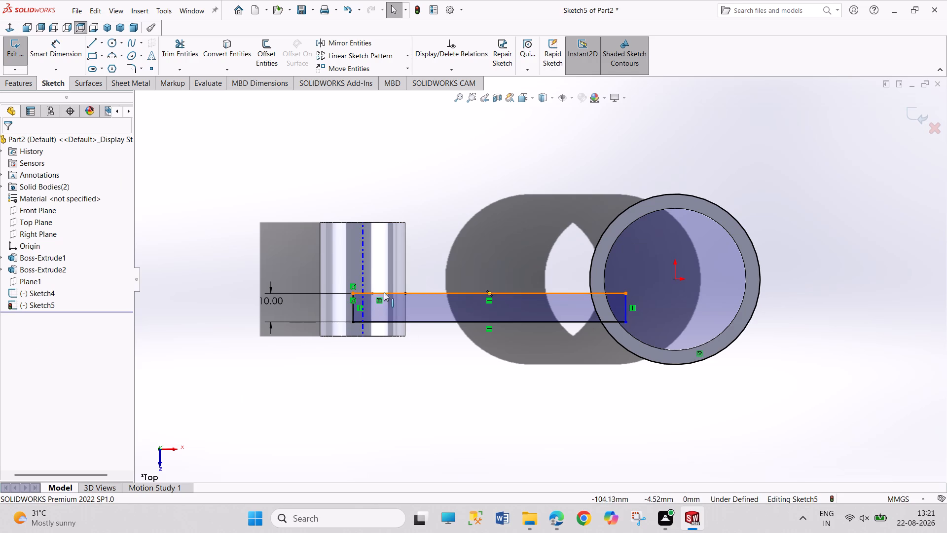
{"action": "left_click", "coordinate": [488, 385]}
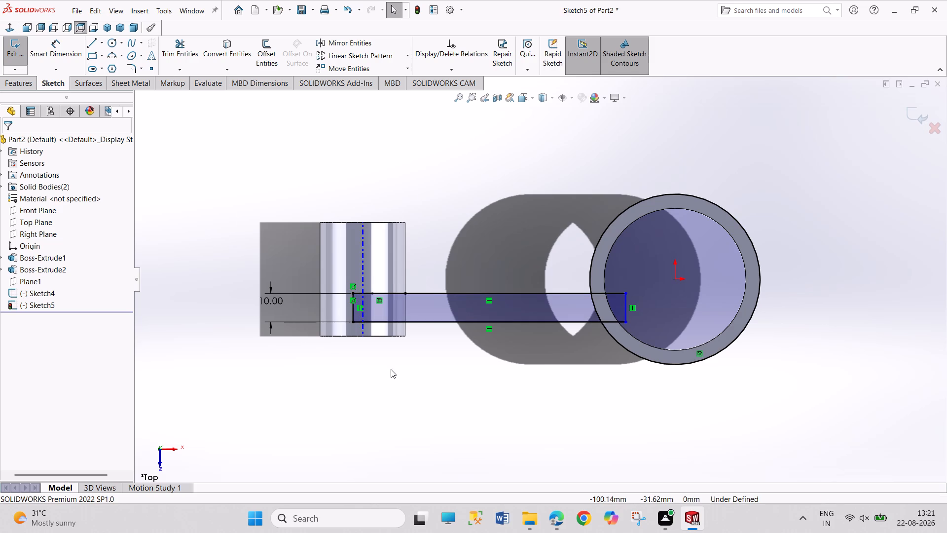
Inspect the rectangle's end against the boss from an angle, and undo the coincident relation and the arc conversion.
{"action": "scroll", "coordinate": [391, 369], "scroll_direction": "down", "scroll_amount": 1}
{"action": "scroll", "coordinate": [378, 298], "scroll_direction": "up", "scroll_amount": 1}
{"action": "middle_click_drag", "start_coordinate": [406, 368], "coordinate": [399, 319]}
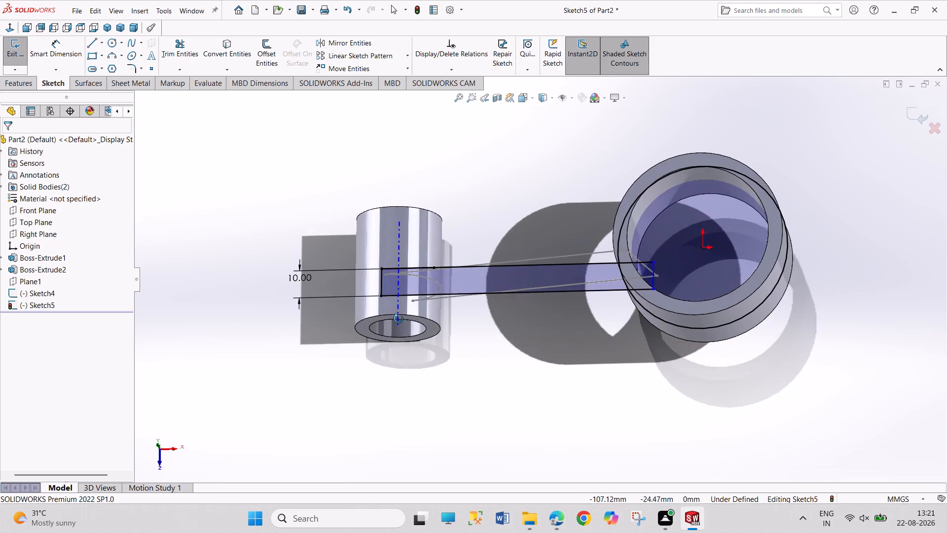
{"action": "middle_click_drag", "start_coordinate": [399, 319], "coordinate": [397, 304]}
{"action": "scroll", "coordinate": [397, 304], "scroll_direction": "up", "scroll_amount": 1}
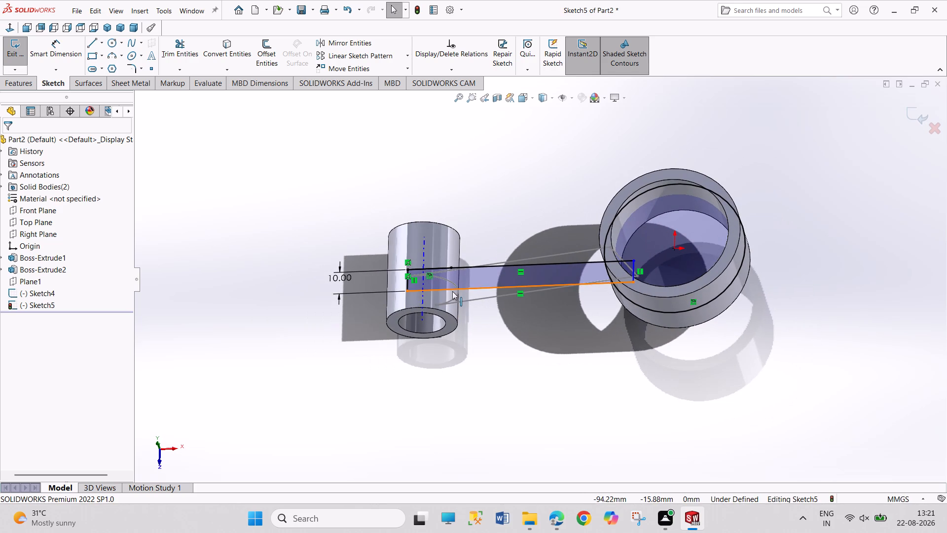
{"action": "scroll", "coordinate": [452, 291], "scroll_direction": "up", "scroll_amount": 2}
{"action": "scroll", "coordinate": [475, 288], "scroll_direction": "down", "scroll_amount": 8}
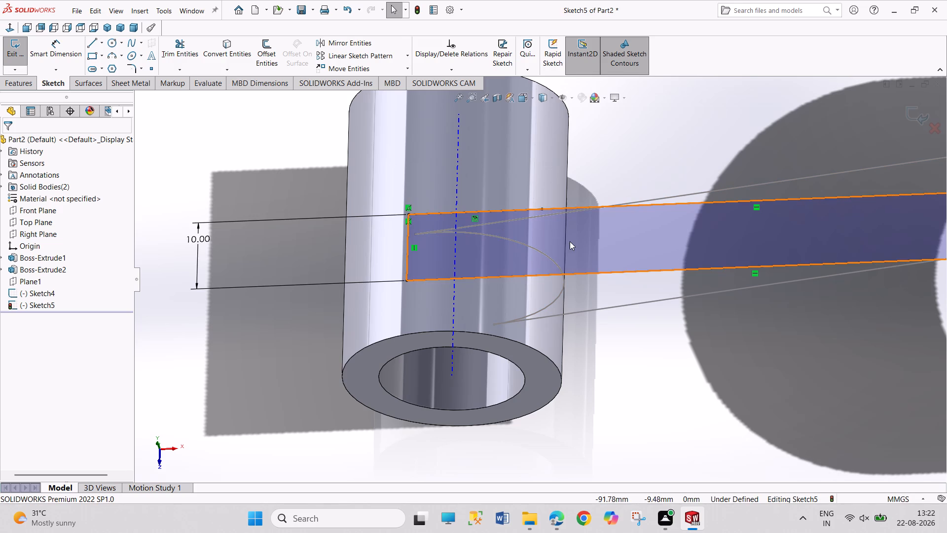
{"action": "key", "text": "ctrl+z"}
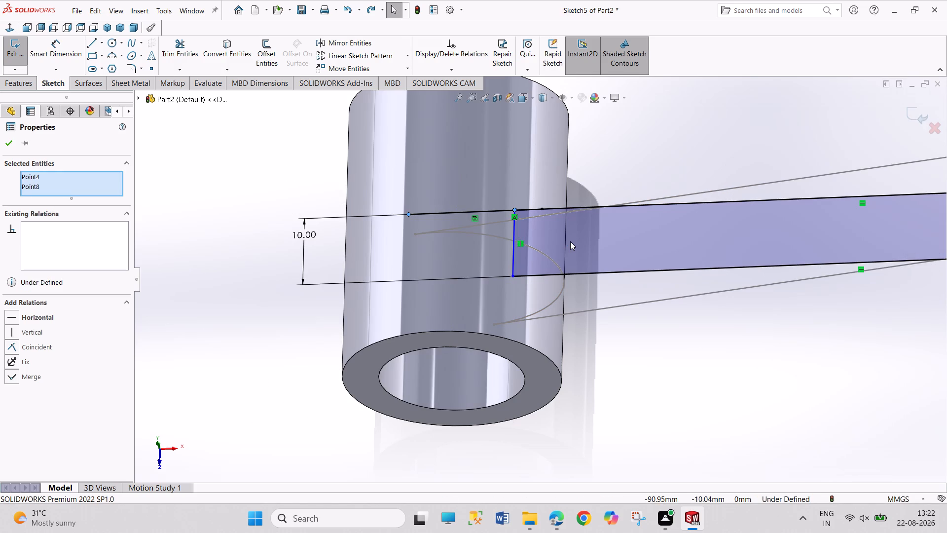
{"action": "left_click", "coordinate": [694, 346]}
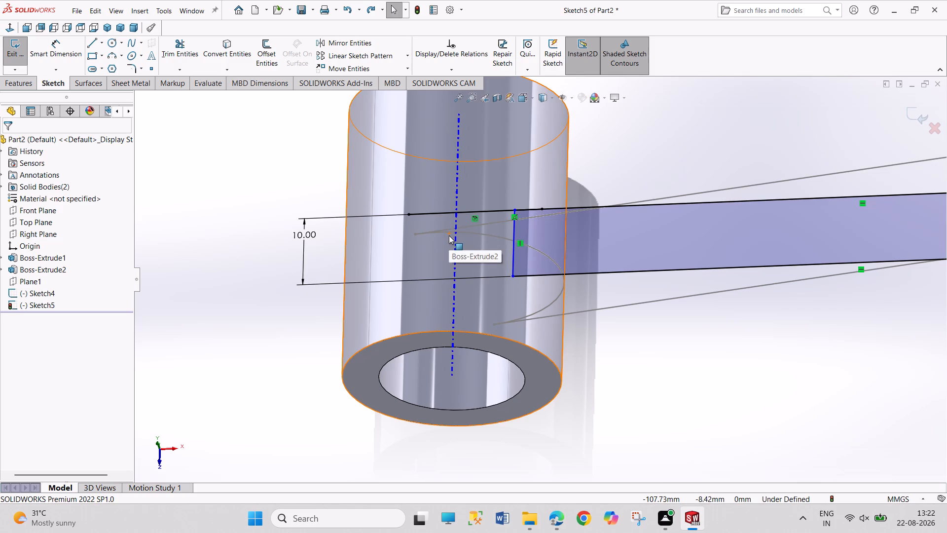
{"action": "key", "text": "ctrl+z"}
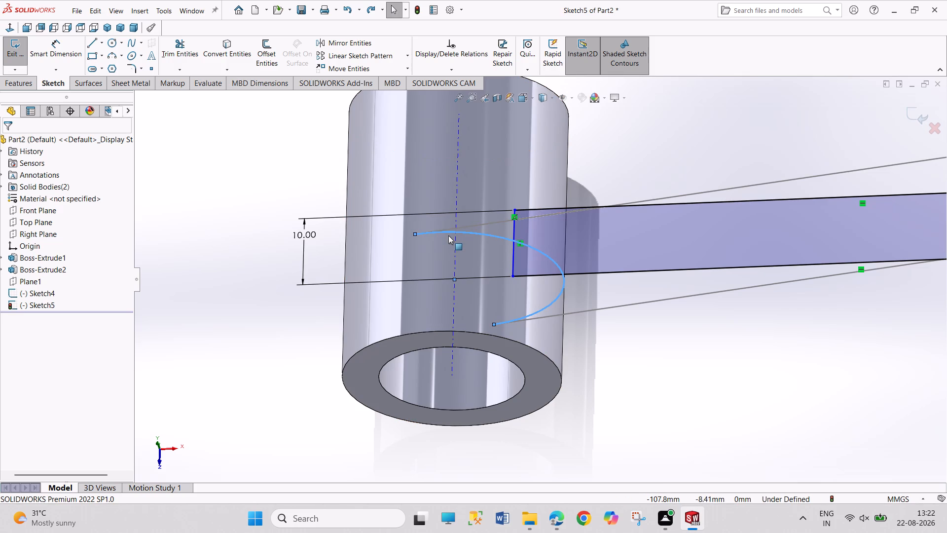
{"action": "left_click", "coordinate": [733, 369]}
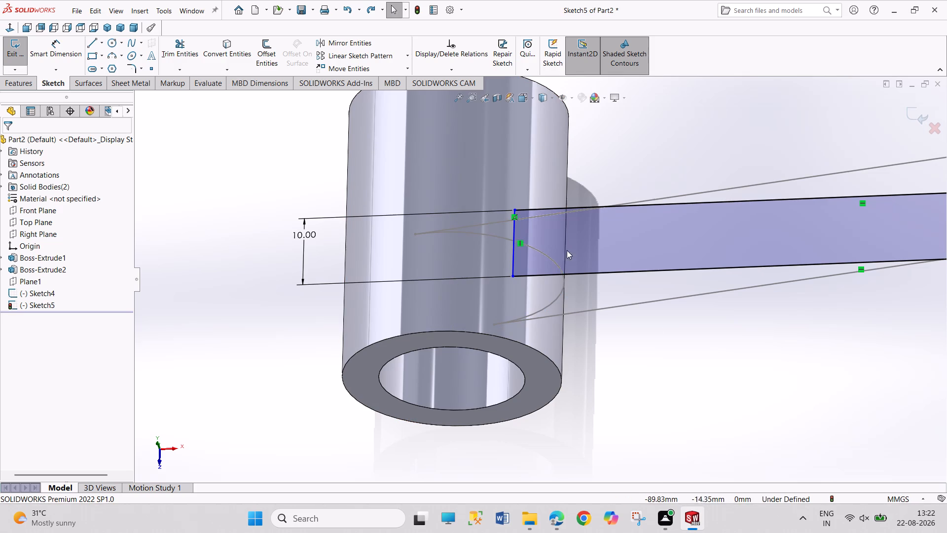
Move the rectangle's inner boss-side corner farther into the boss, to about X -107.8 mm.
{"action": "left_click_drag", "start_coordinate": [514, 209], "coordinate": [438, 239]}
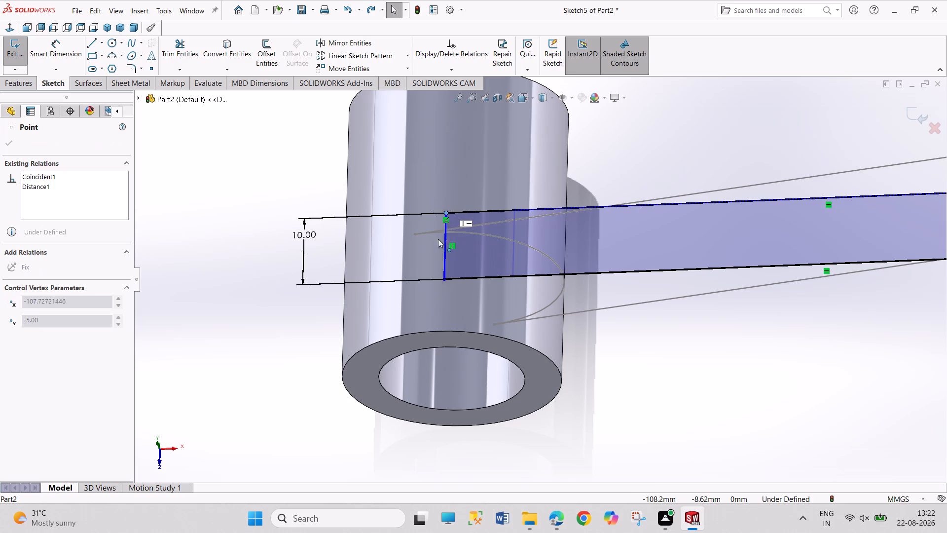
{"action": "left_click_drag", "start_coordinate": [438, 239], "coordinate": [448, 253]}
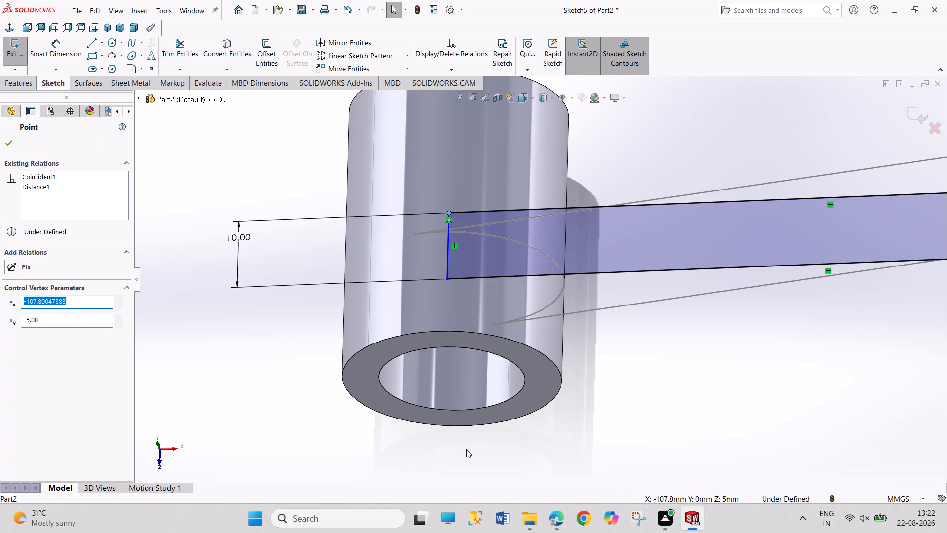
Convert the arm profile sketch's upper sloped line into the current sketch.
{"action": "middle_click_drag", "start_coordinate": [466, 449], "coordinate": [464, 275]}
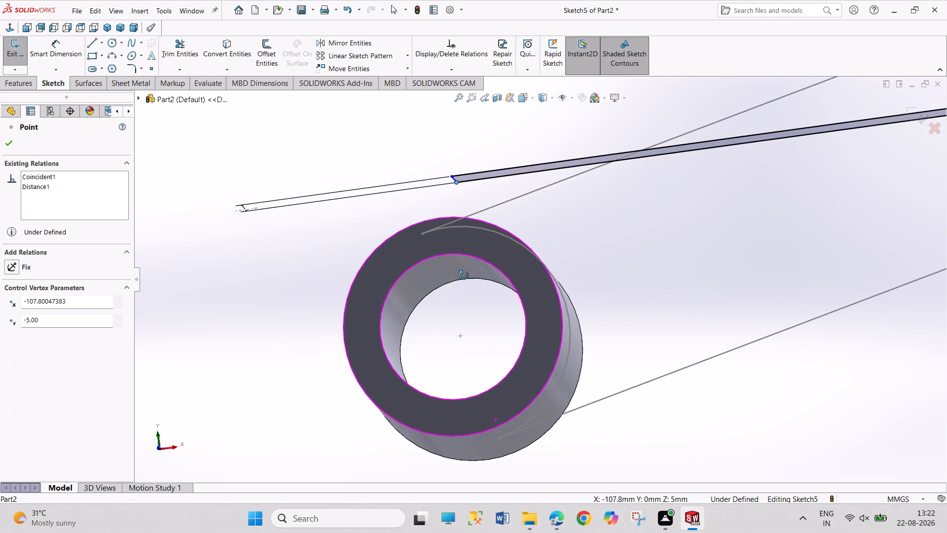
{"action": "middle_click_drag", "start_coordinate": [464, 275], "coordinate": [464, 331]}
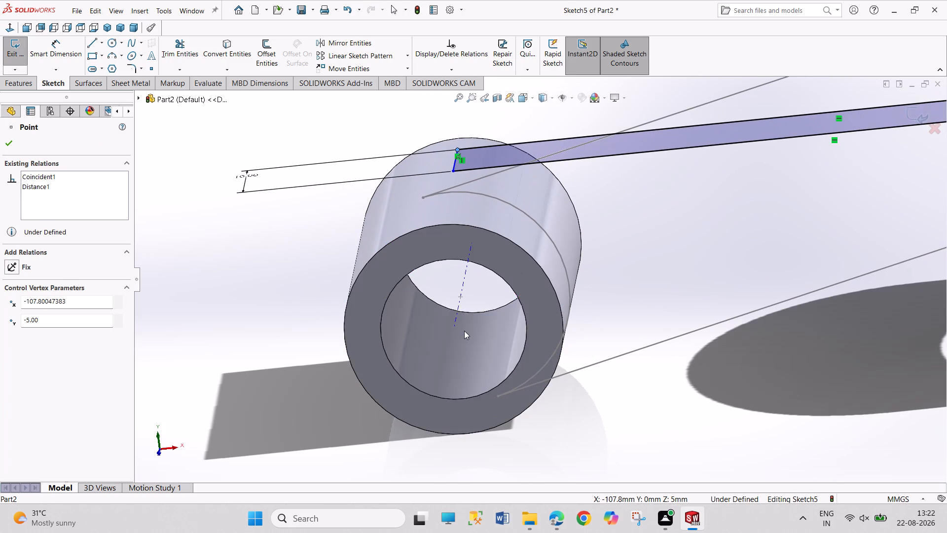
{"action": "left_click", "coordinate": [310, 321]}
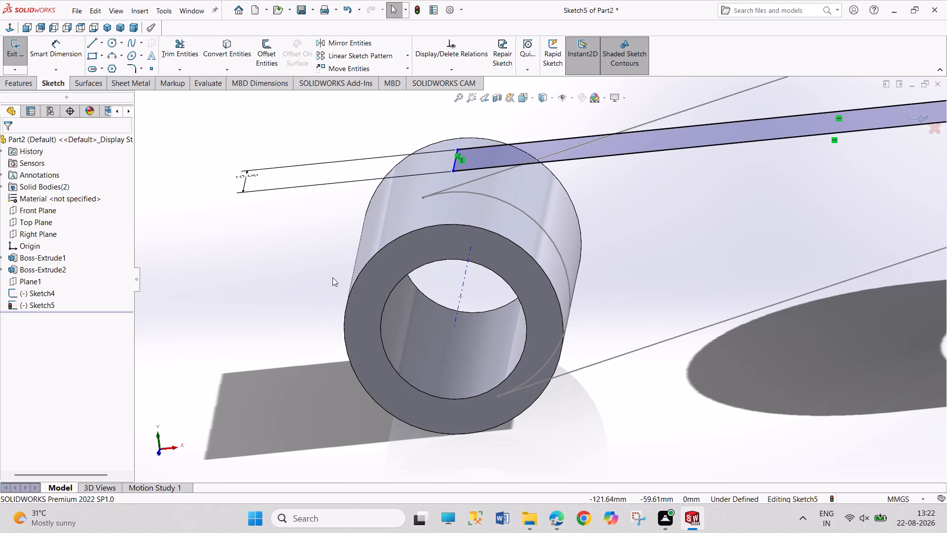
{"action": "left_click", "coordinate": [233, 49]}
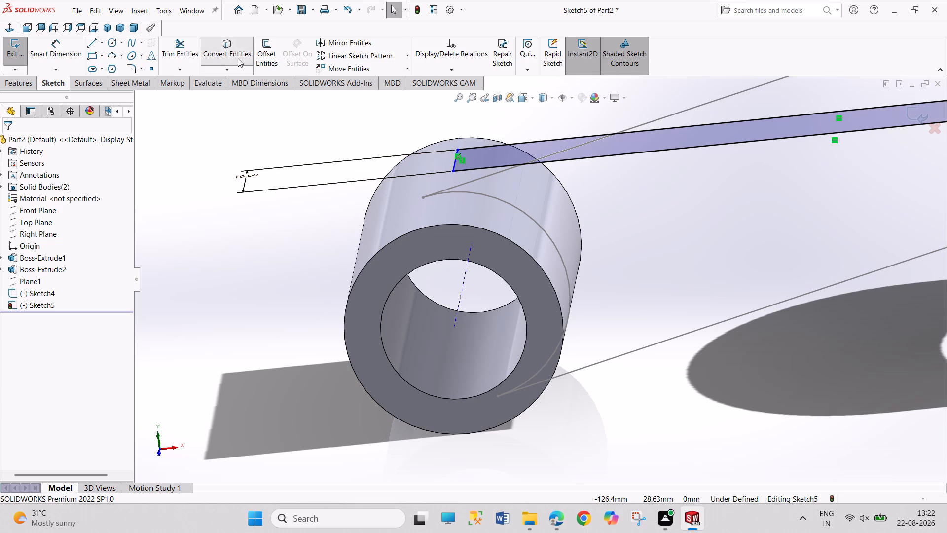
{"action": "left_click", "coordinate": [461, 184]}
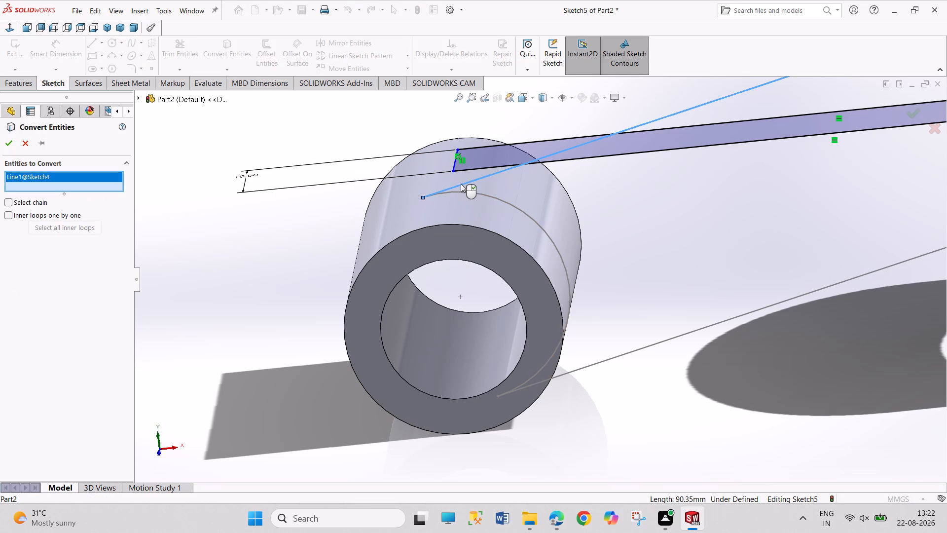
{"action": "left_click", "coordinate": [2, 144]}
{"action": "left_click", "coordinate": [178, 240]}
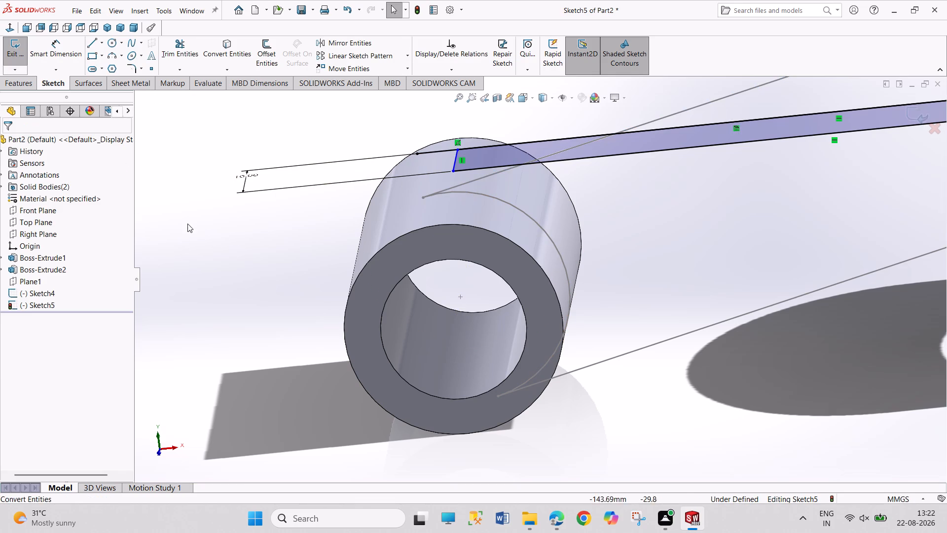
Make the rectangle's inner boss-side corner coincident with the converted line's boss-side endpoint.
{"action": "left_click", "coordinate": [459, 149]}
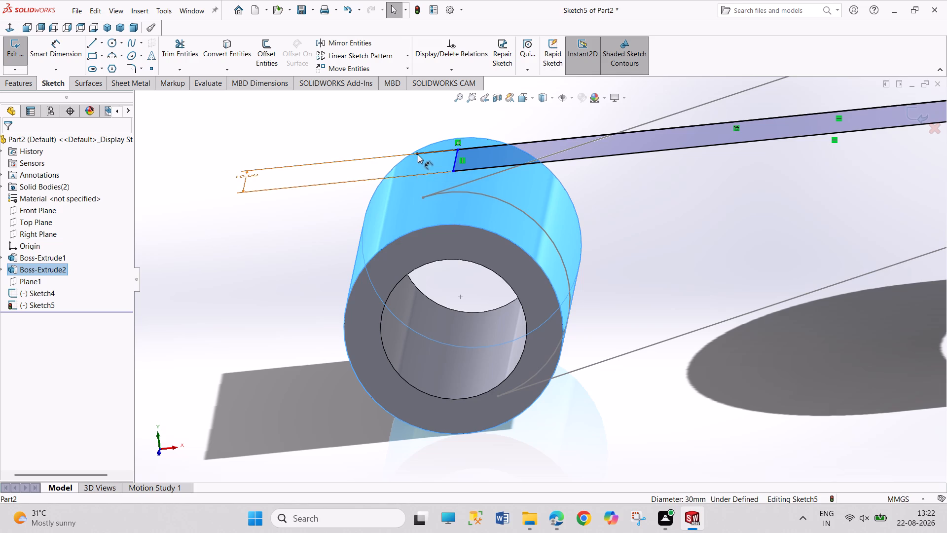
{"action": "left_click", "coordinate": [418, 154], "text": "ctrl"}
{"action": "left_click", "coordinate": [236, 309]}
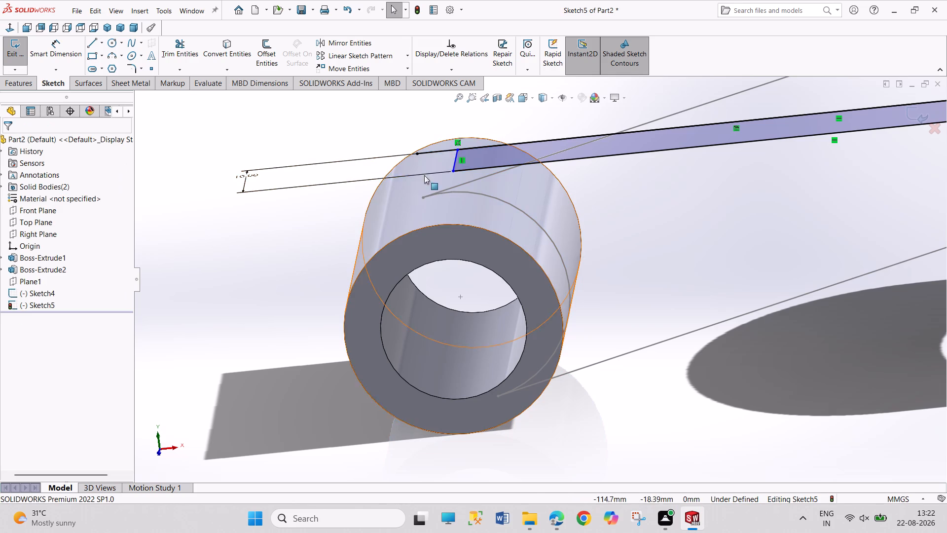
{"action": "left_click", "coordinate": [458, 149]}
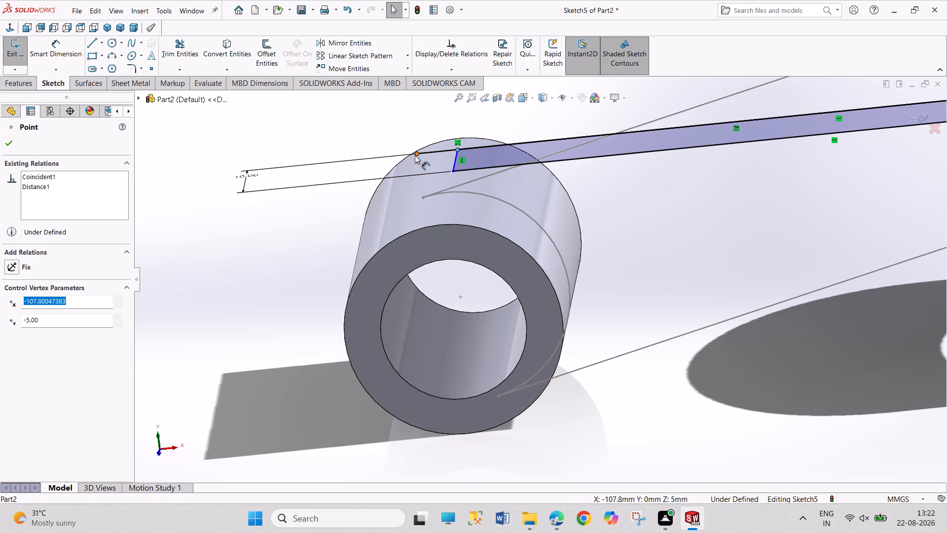
{"action": "left_click", "coordinate": [417, 153], "text": "ctrl"}
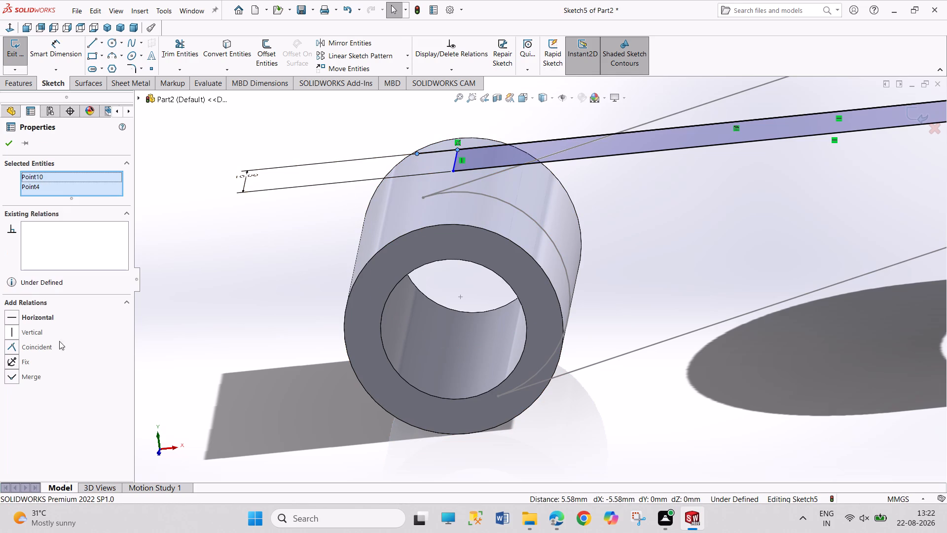
{"action": "left_click", "coordinate": [40, 348]}
{"action": "left_click", "coordinate": [154, 346]}
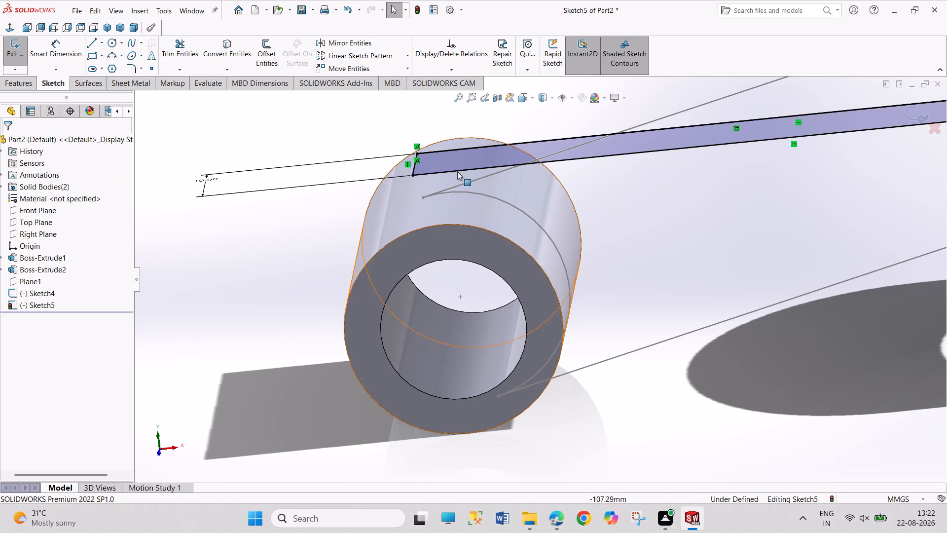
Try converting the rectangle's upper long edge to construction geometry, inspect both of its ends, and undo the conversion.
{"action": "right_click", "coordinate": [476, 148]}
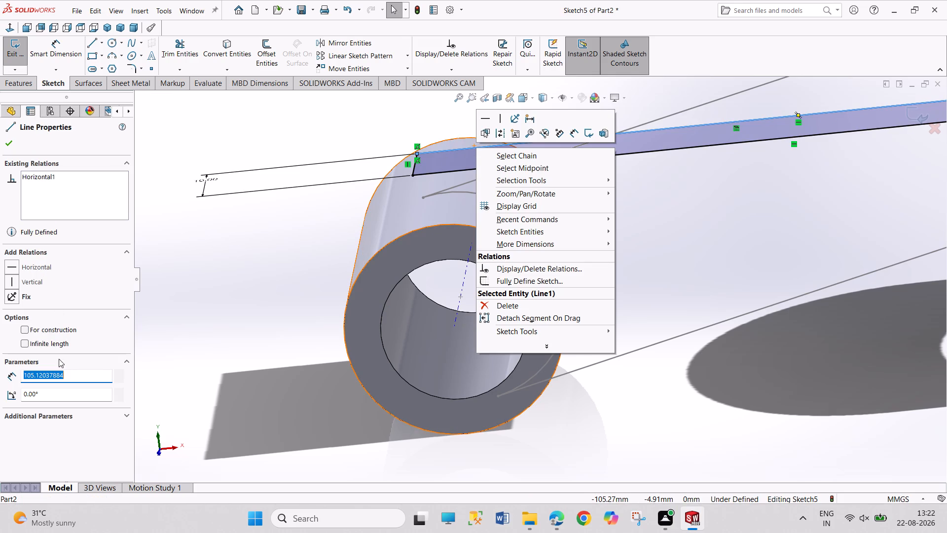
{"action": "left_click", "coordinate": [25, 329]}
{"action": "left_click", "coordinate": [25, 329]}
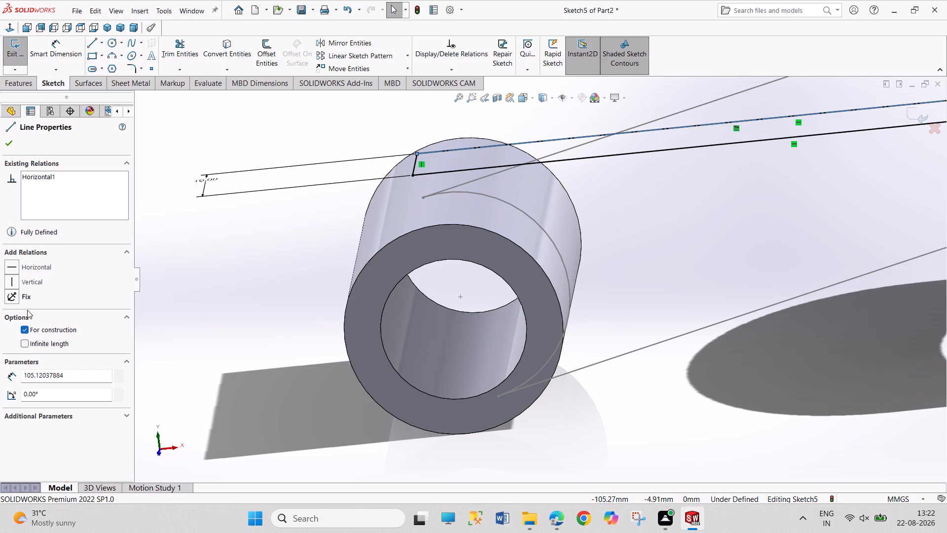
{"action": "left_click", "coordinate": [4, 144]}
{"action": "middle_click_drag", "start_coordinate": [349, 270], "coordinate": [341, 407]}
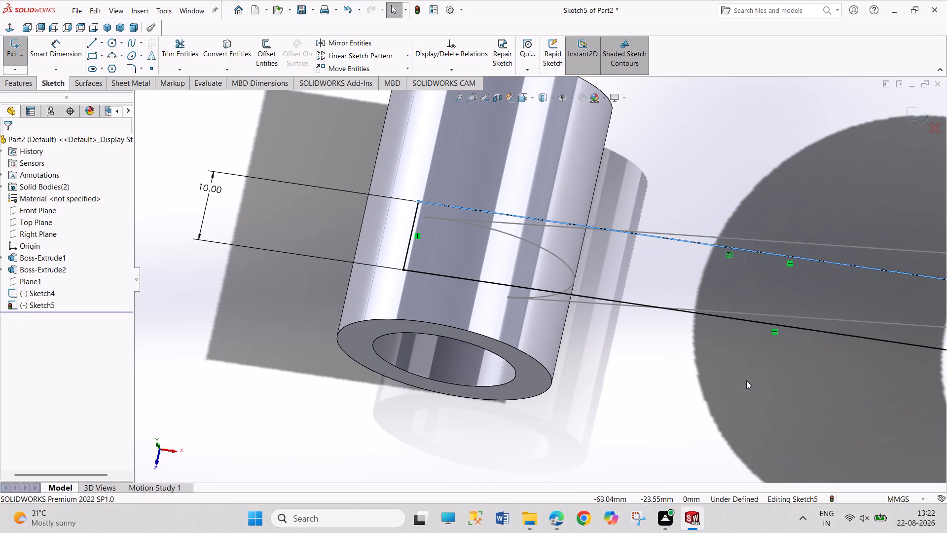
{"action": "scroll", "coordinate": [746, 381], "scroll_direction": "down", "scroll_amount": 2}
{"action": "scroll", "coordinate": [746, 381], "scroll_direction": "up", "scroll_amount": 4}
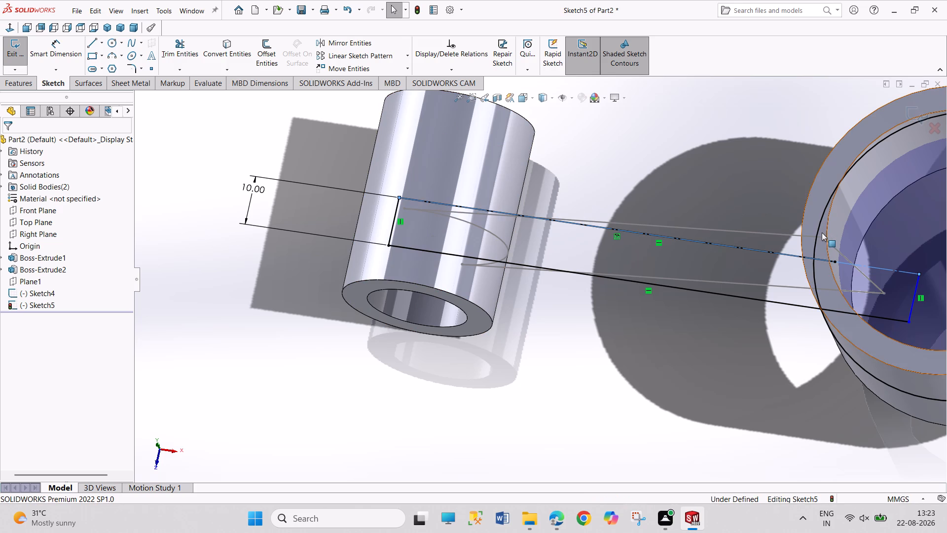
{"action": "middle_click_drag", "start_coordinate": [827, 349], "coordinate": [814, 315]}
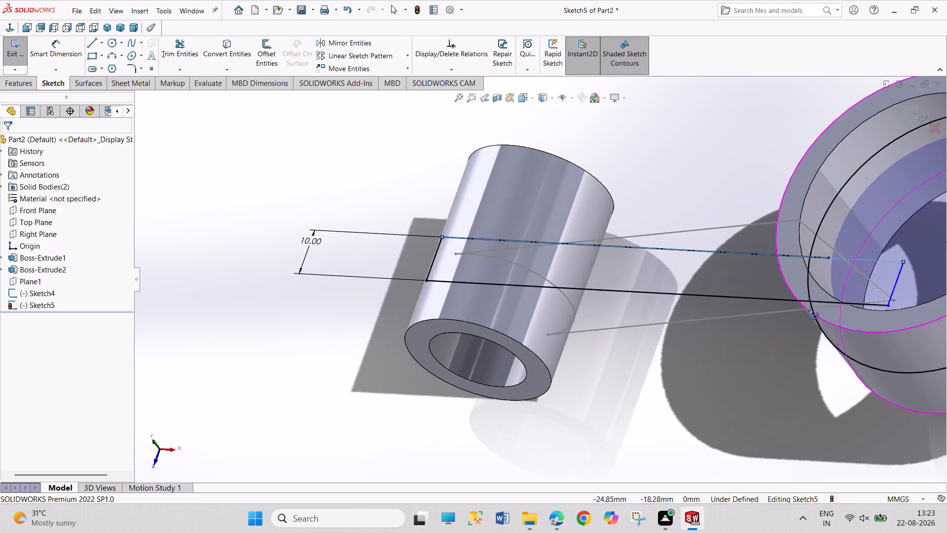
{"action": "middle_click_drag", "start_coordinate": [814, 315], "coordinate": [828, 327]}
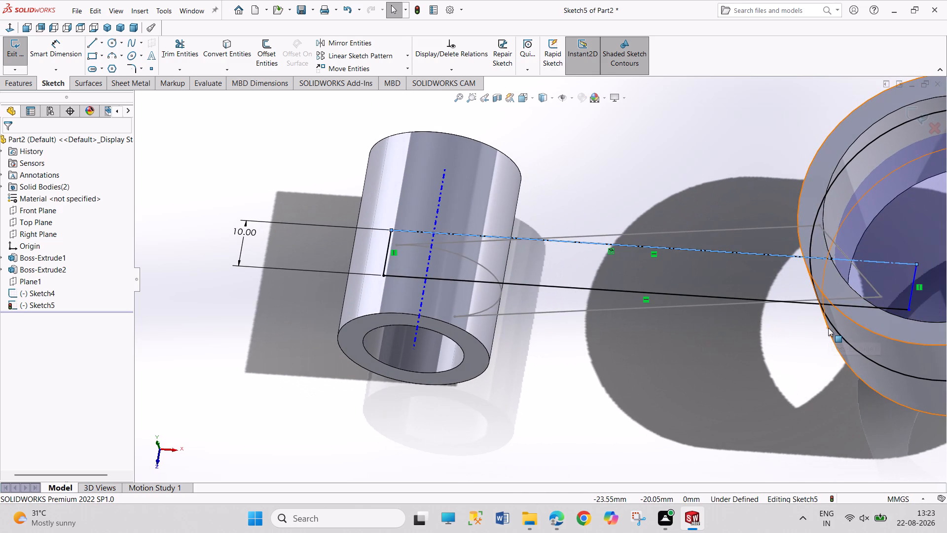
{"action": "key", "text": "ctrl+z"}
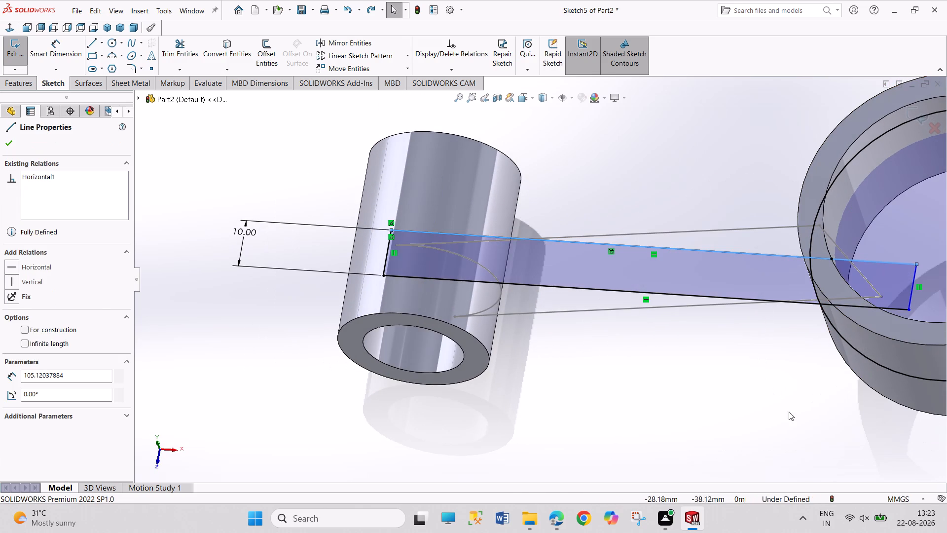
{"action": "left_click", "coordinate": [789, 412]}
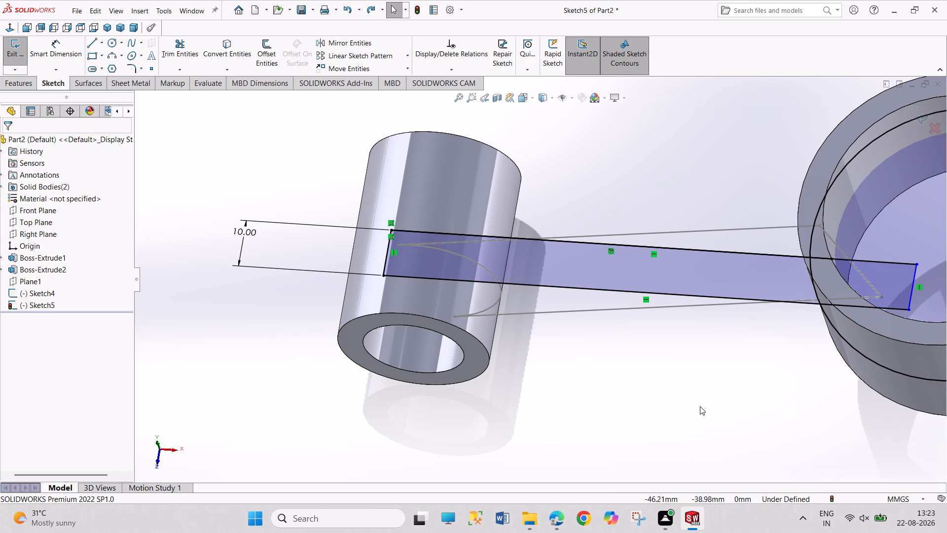
Trim the rectangle's upper and lower lines where they run inside the large ring, and remove its short end line there.
{"action": "middle_click_drag", "start_coordinate": [700, 406], "coordinate": [698, 368]}
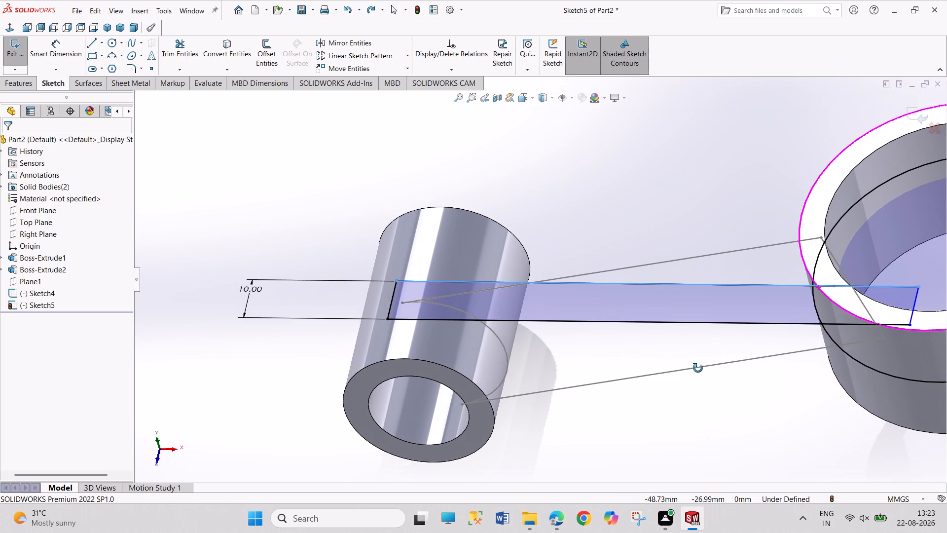
{"action": "middle_click_drag", "start_coordinate": [698, 368], "coordinate": [730, 391]}
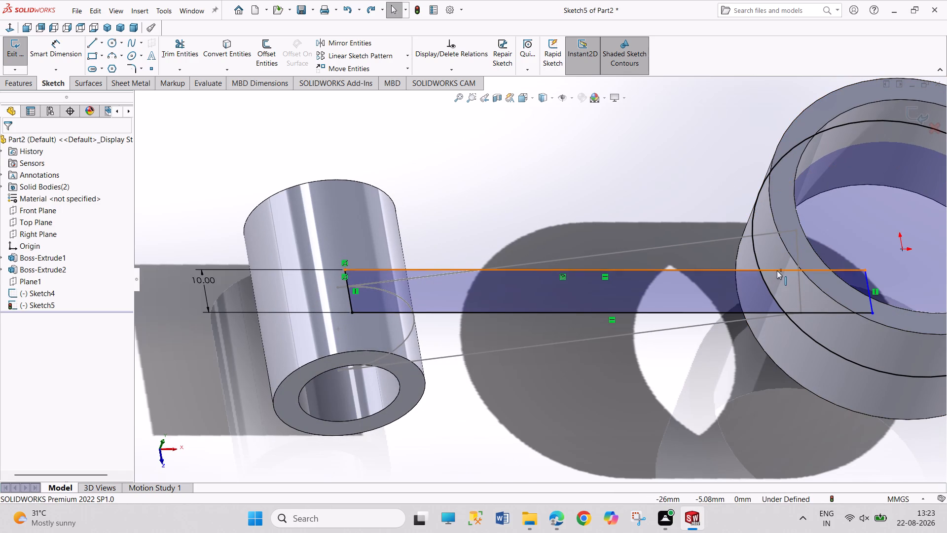
{"action": "middle_click_drag", "start_coordinate": [589, 443], "coordinate": [584, 427]}
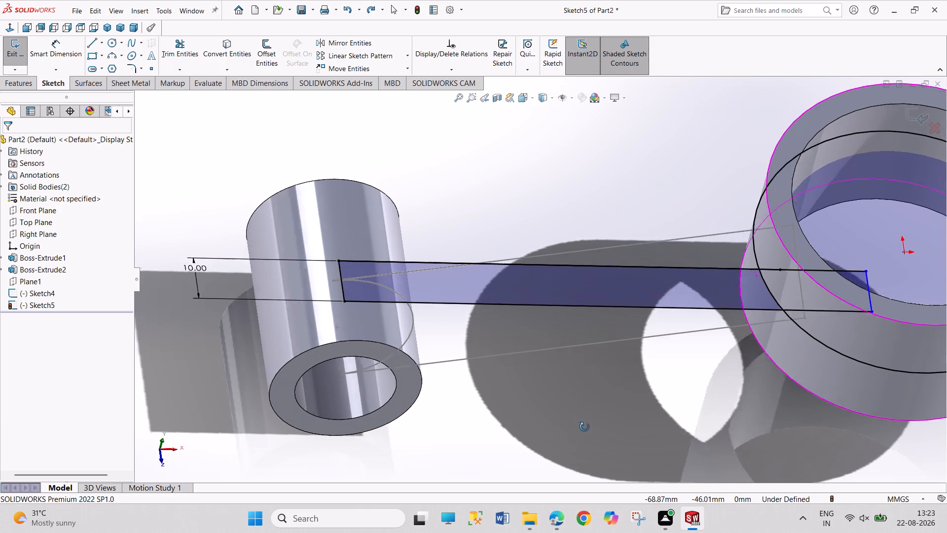
{"action": "middle_click_drag", "start_coordinate": [584, 427], "coordinate": [571, 259]}
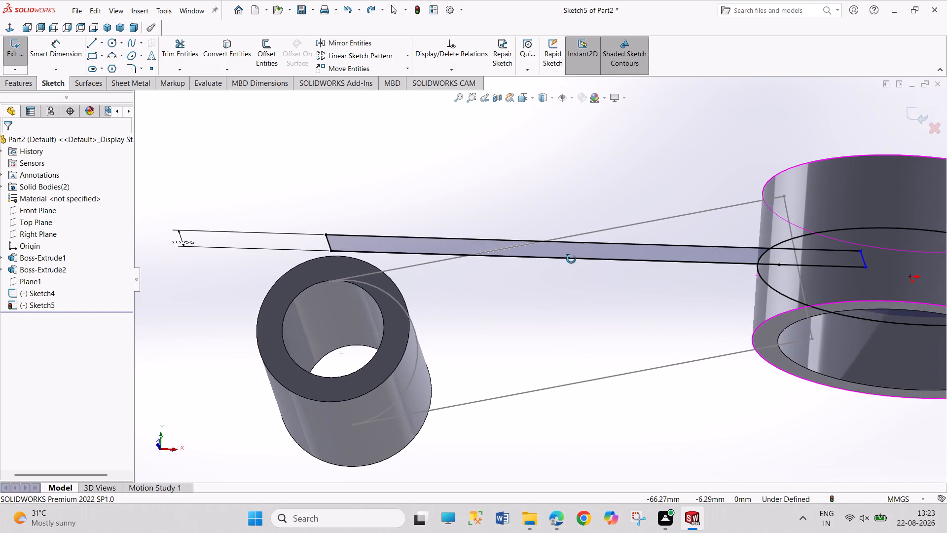
{"action": "middle_click_drag", "start_coordinate": [571, 259], "coordinate": [597, 381]}
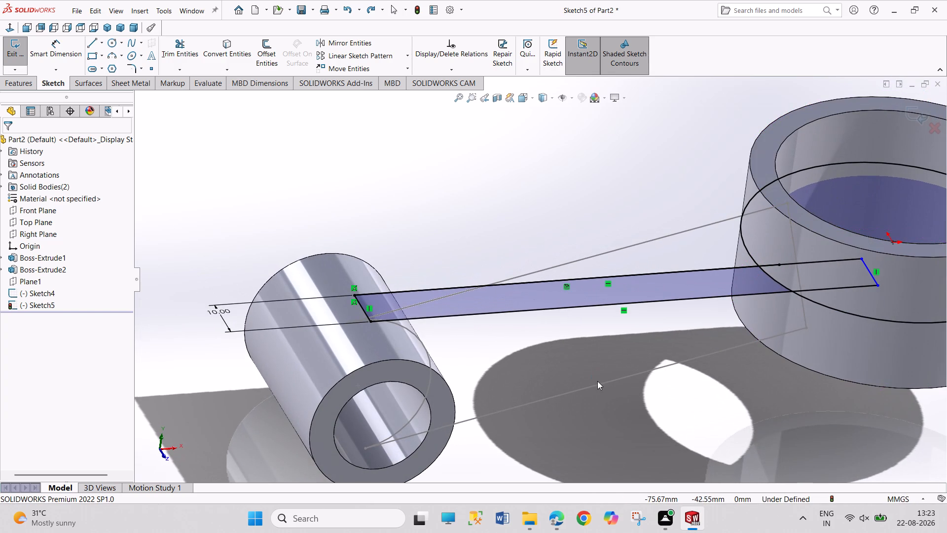
{"action": "left_click", "coordinate": [193, 54]}
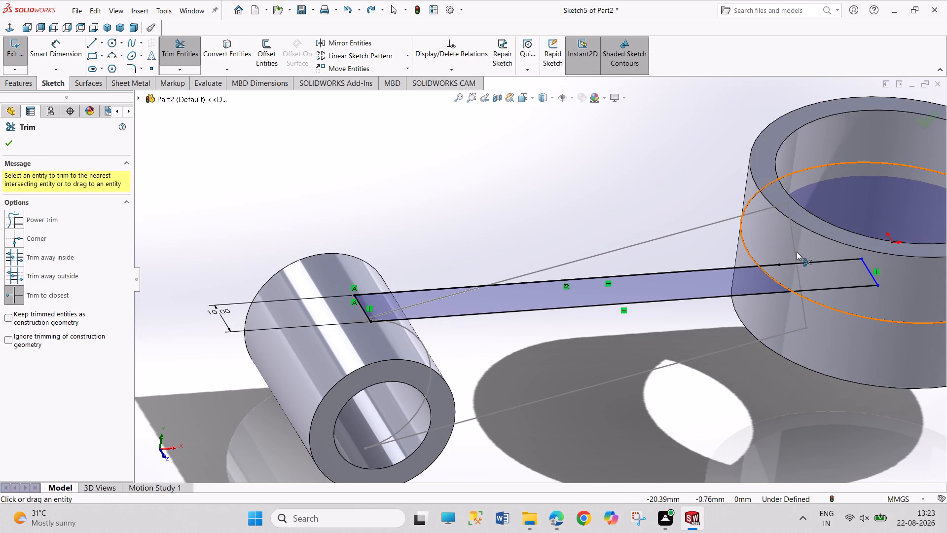
{"action": "left_click", "coordinate": [802, 264]}
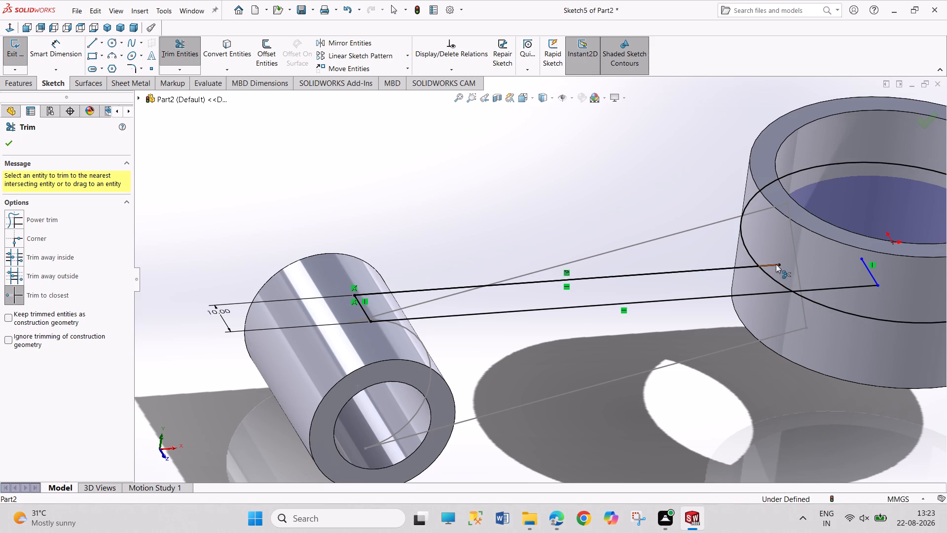
{"action": "left_click", "coordinate": [776, 264]}
{"action": "left_click", "coordinate": [815, 287]}
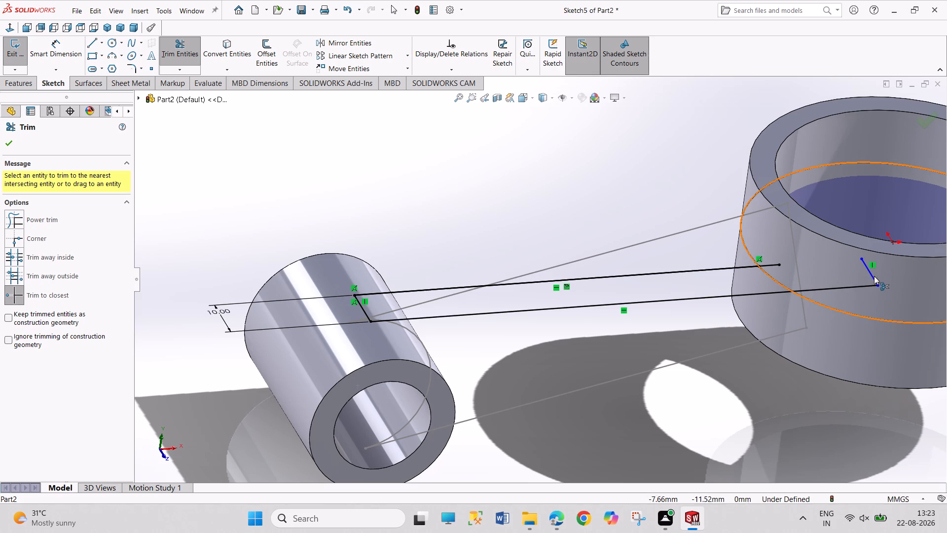
{"action": "left_click", "coordinate": [874, 276]}
{"action": "left_click", "coordinate": [838, 291]}
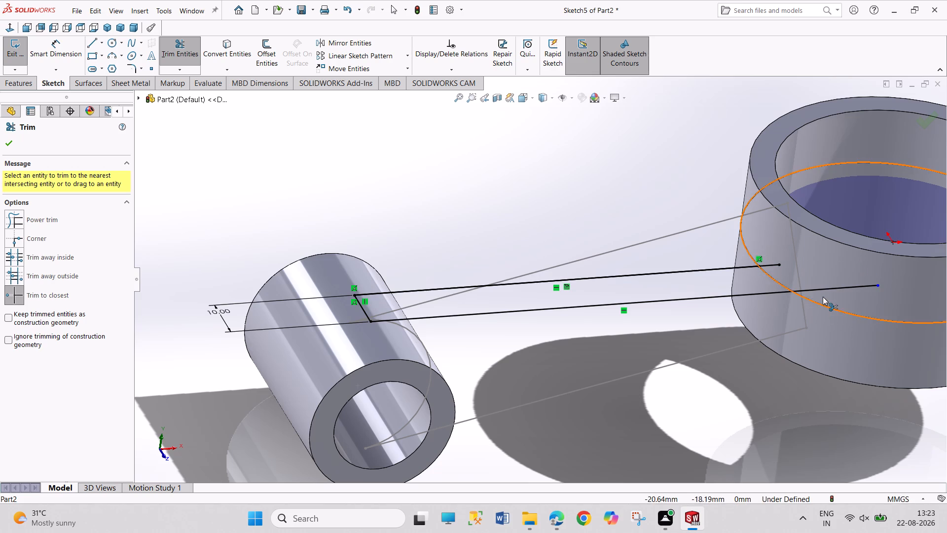
{"action": "left_click", "coordinate": [823, 290]}
{"action": "right_click", "coordinate": [794, 400]}
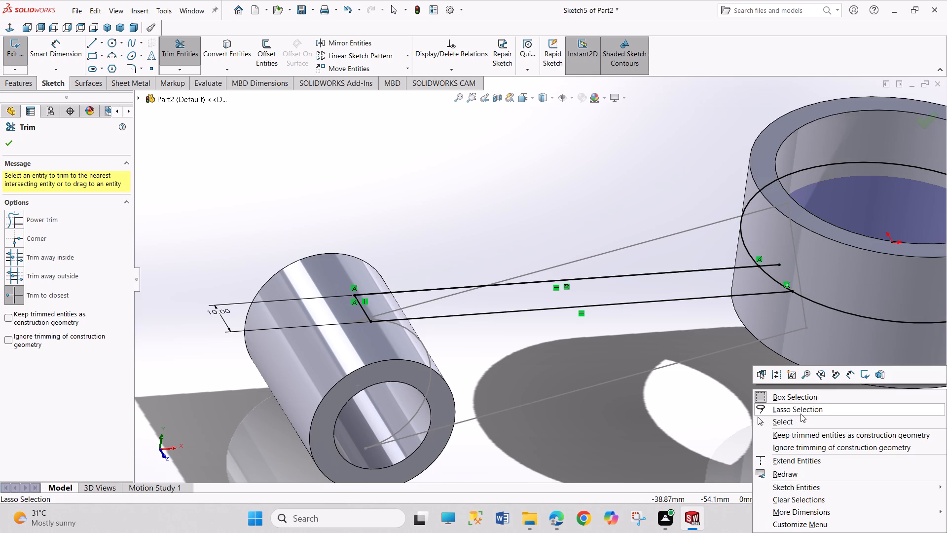
{"action": "left_click", "coordinate": [801, 418]}
{"action": "right_click", "coordinate": [775, 266]}
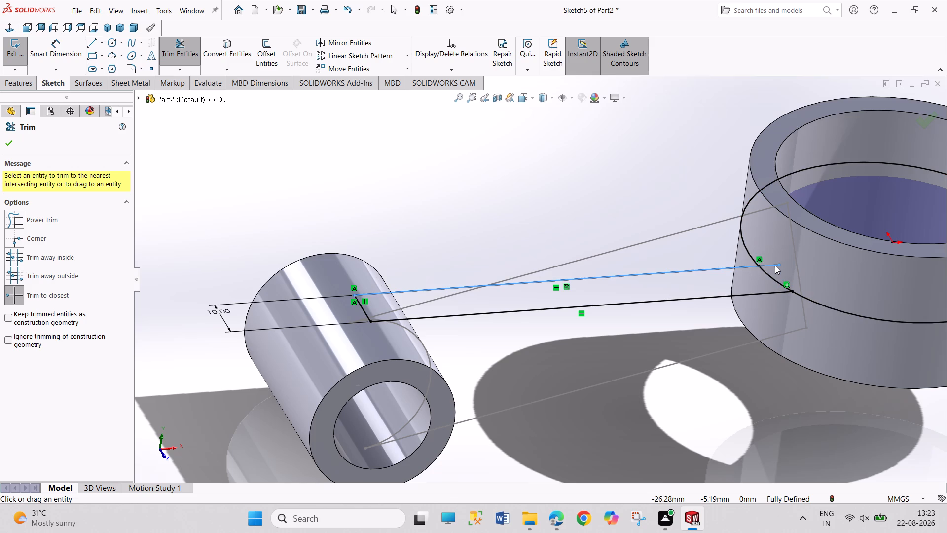
{"action": "double_click", "coordinate": [723, 409]}
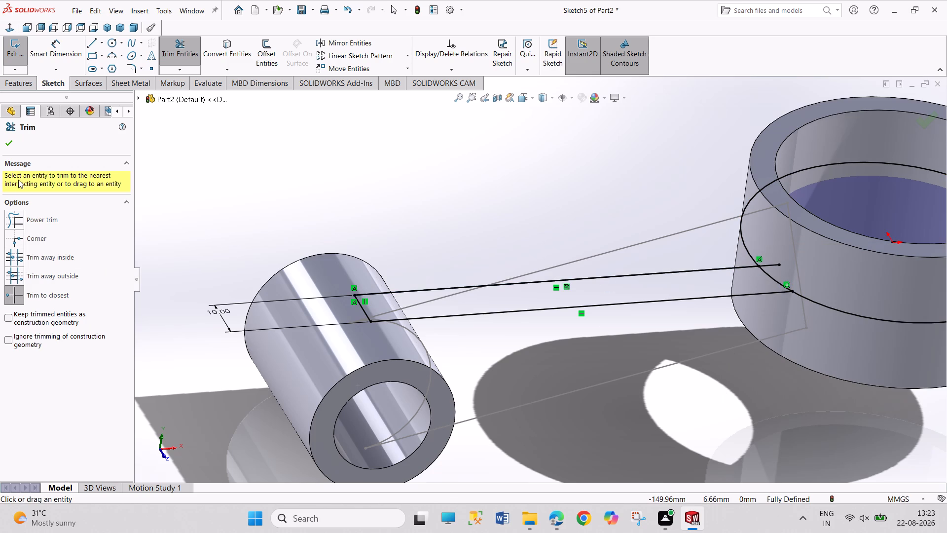
{"action": "left_click", "coordinate": [7, 145]}
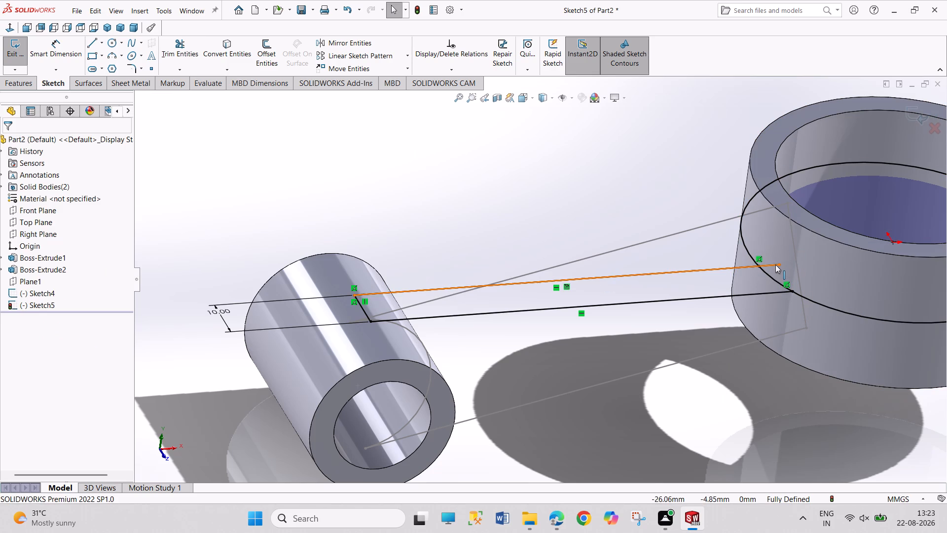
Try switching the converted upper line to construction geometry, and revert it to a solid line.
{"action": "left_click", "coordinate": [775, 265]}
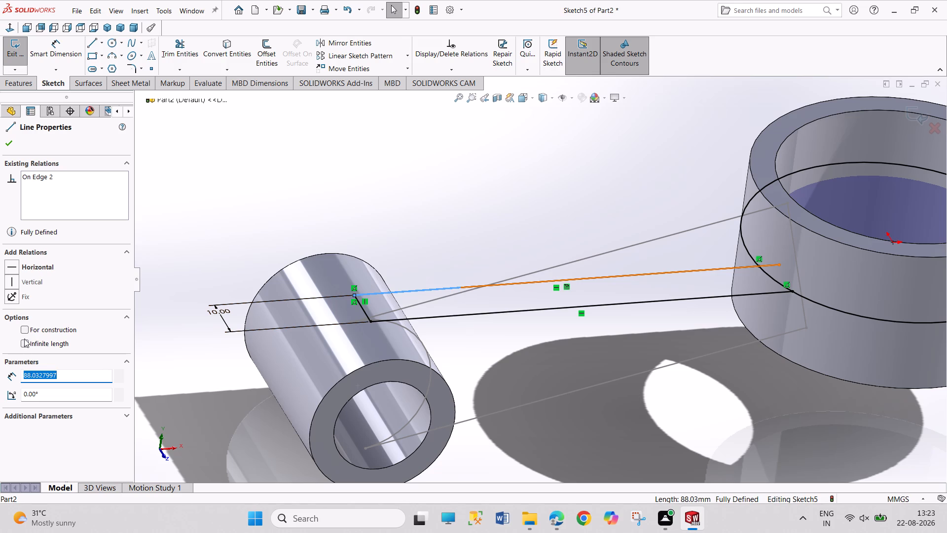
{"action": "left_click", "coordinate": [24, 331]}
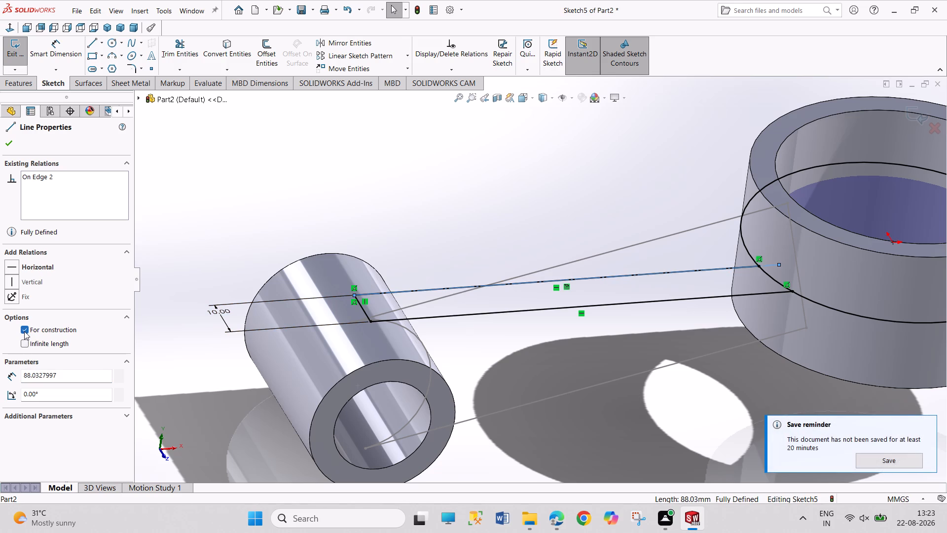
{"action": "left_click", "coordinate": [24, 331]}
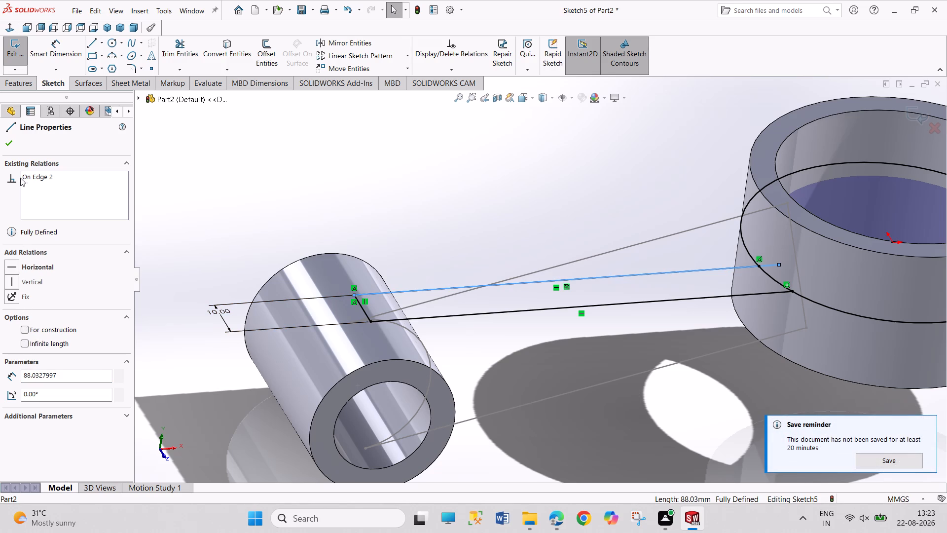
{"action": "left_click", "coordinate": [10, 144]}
Trim the converted line's overhang inside the large ring and the ring circle's excess, leaving only the arc that closes the arm profile.
{"action": "middle_click_drag", "start_coordinate": [543, 227], "coordinate": [519, 207]}
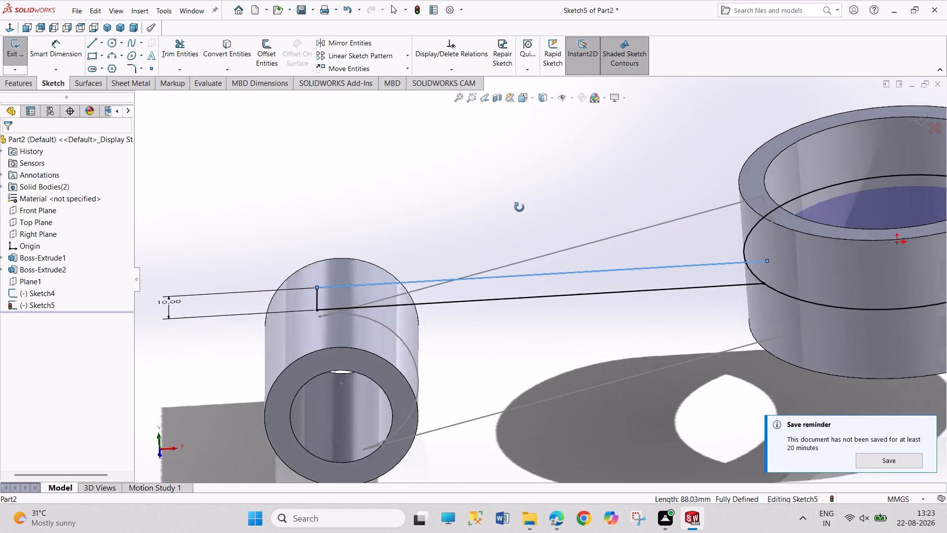
{"action": "middle_click_drag", "start_coordinate": [519, 207], "coordinate": [529, 188]}
{"action": "middle_click_drag", "start_coordinate": [529, 191], "coordinate": [524, 214]}
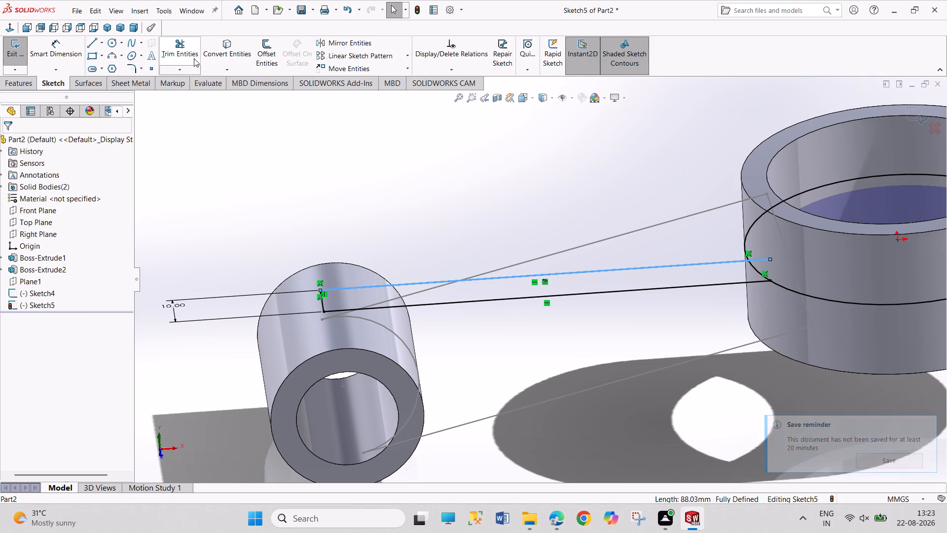
{"action": "left_click", "coordinate": [190, 57]}
{"action": "left_click", "coordinate": [766, 260]}
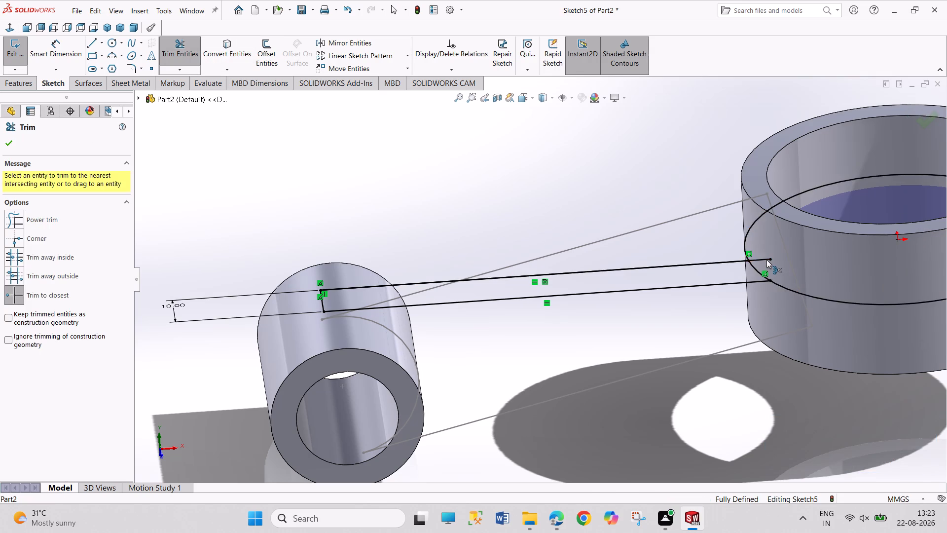
{"action": "left_click", "coordinate": [757, 220]}
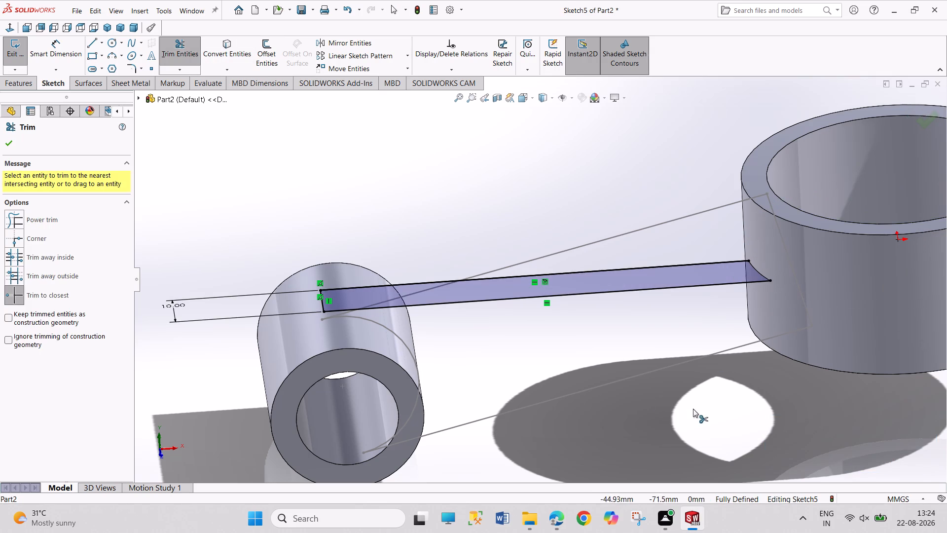
{"action": "right_click", "coordinate": [693, 409]}
{"action": "left_click", "coordinate": [713, 423]}
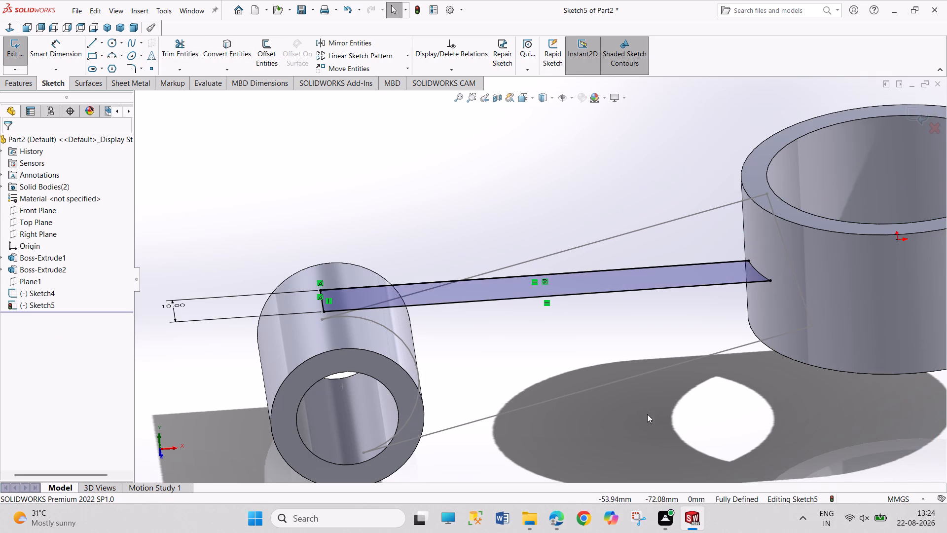
Trim away the duplicate line overlapping the arm profile's upper long edge.
{"action": "middle_click_drag", "start_coordinate": [647, 414], "coordinate": [656, 443]}
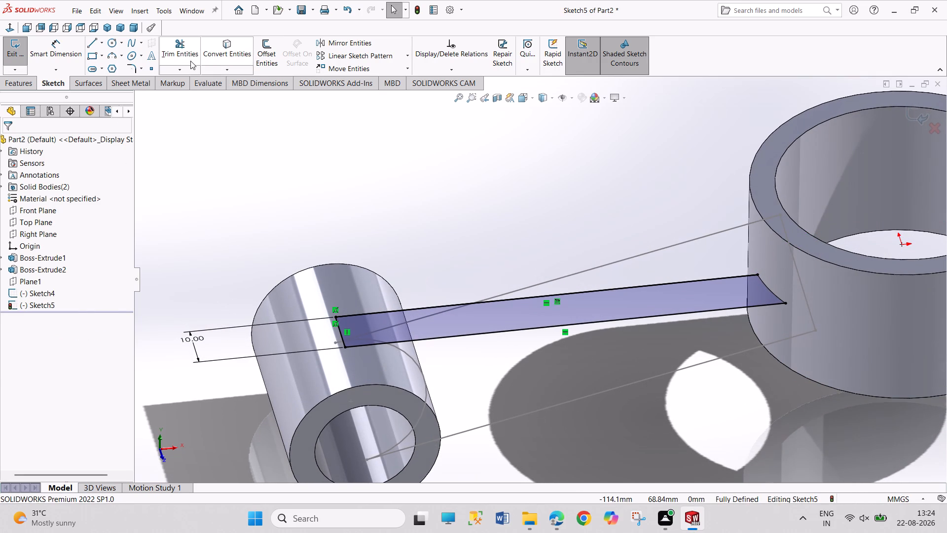
{"action": "left_click", "coordinate": [190, 61]}
{"action": "left_click", "coordinate": [483, 304]}
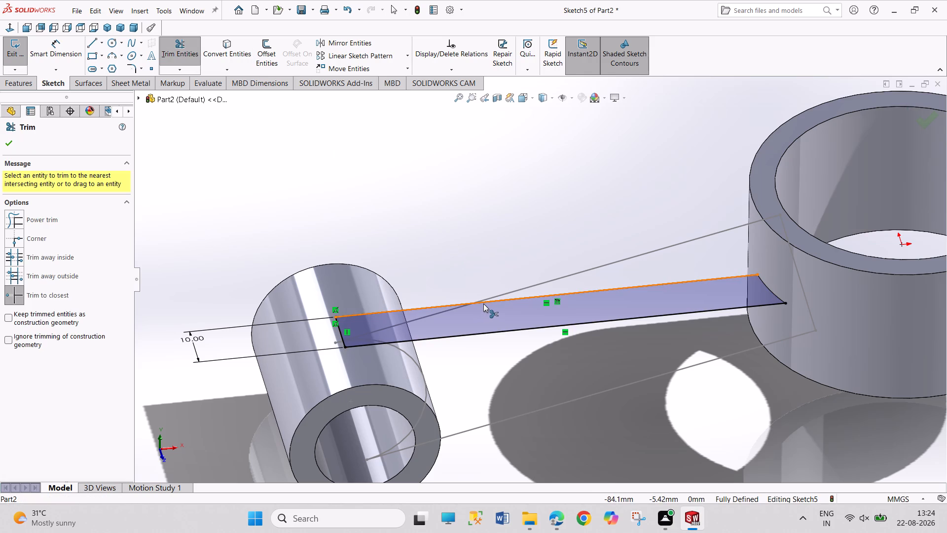
{"action": "right_click", "coordinate": [431, 182]}
{"action": "left_click", "coordinate": [449, 214]}
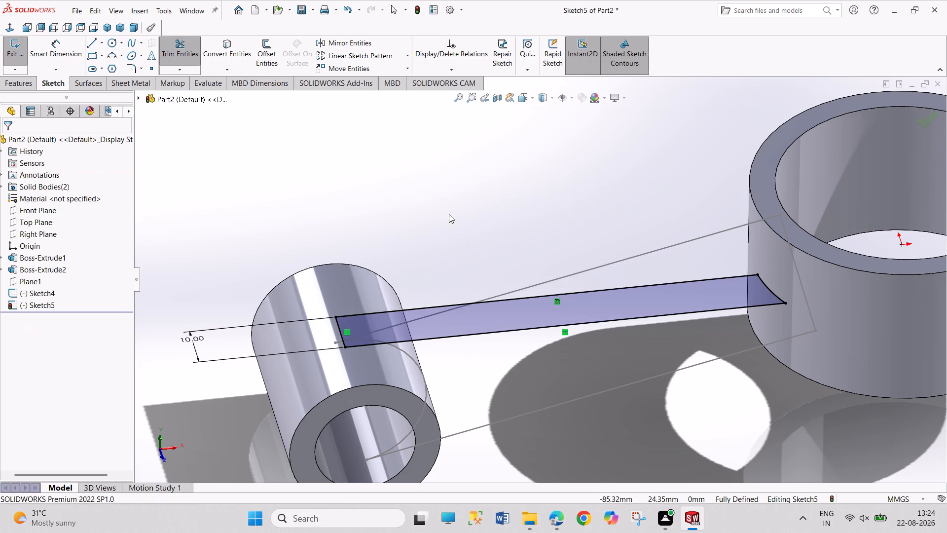
{"action": "middle_click", "coordinate": [469, 223]}
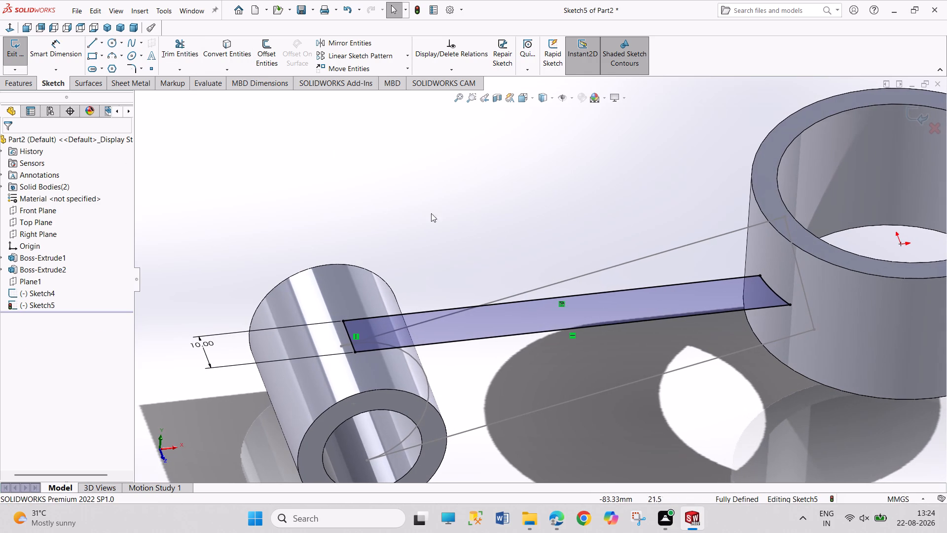
Extrude the trimmed 10 mm arm profile as a boss 80 mm deep, mid-plane, with the result merged.
{"action": "left_click", "coordinate": [15, 61]}
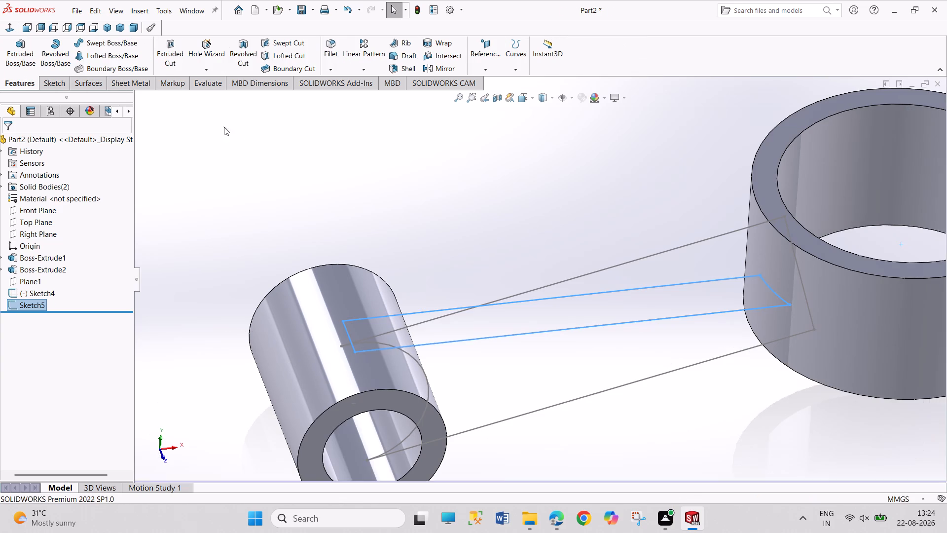
{"action": "left_click", "coordinate": [13, 63]}
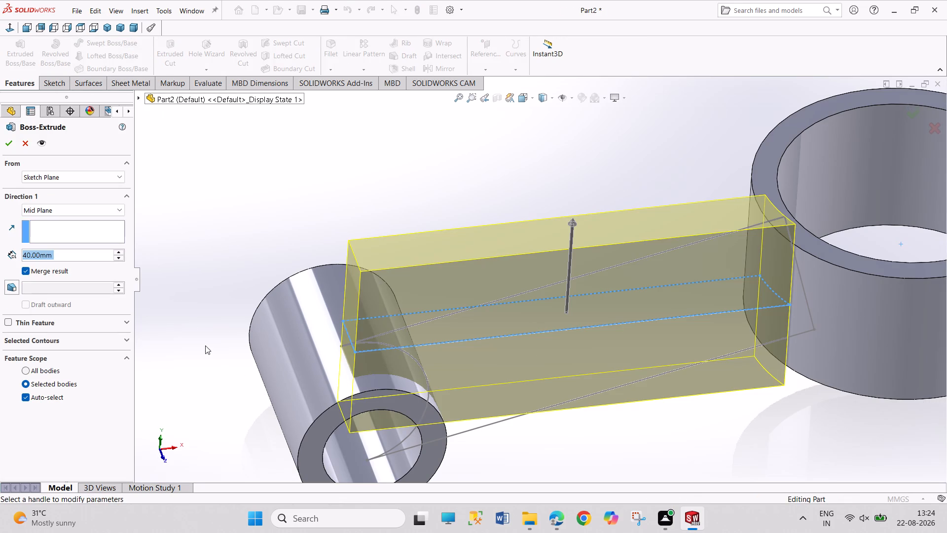
{"action": "triple_click", "coordinate": [118, 252]}
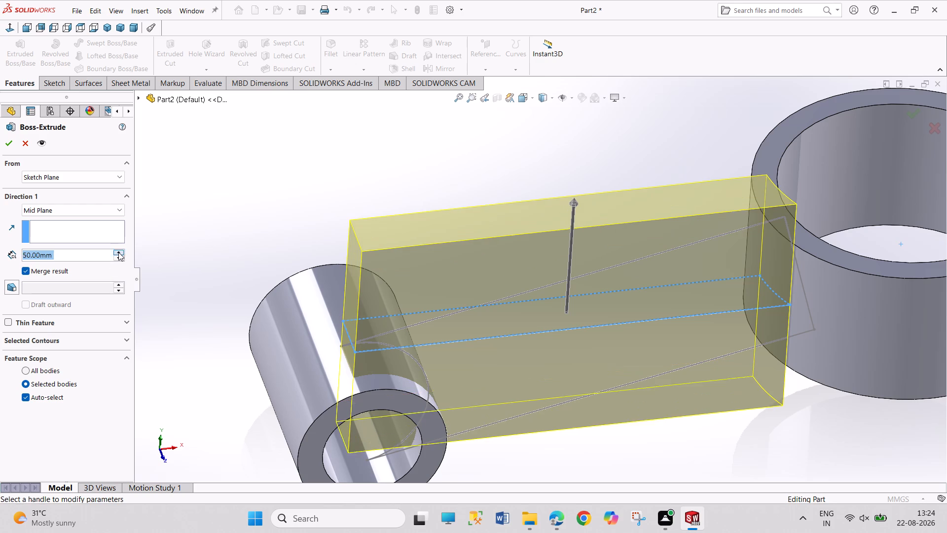
{"action": "left_click", "coordinate": [118, 252]}
{"action": "middle_click_drag", "start_coordinate": [231, 260], "coordinate": [227, 231]}
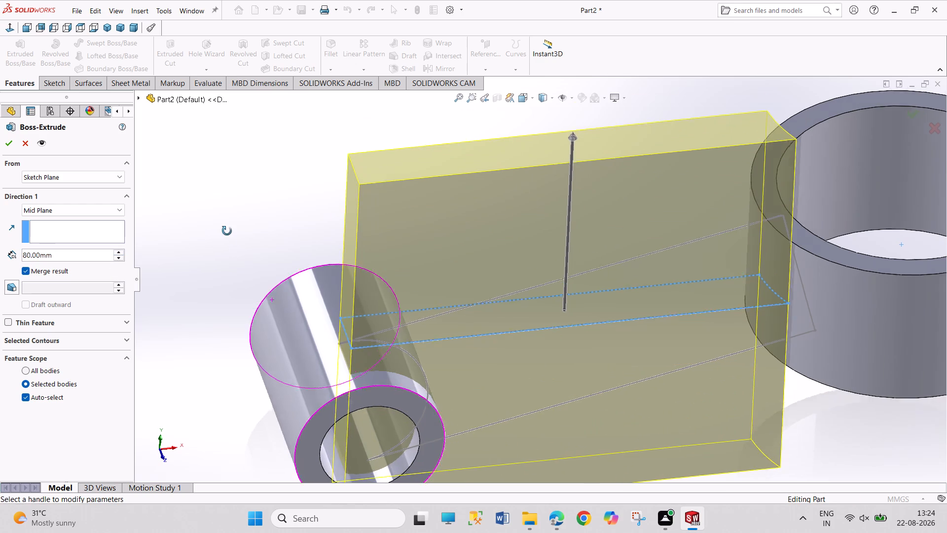
{"action": "middle_click_drag", "start_coordinate": [227, 231], "coordinate": [216, 159]}
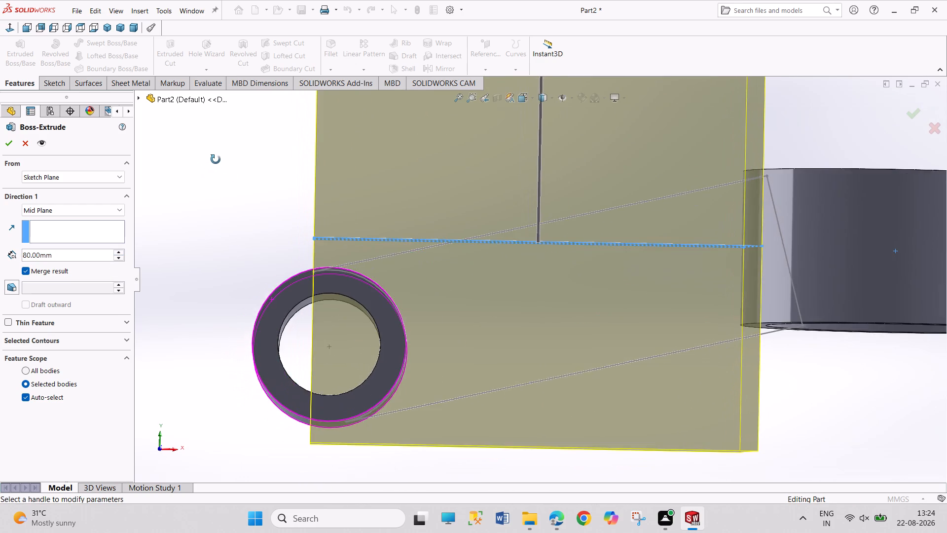
{"action": "middle_click_drag", "start_coordinate": [216, 159], "coordinate": [218, 193]}
{"action": "scroll", "coordinate": [291, 225], "scroll_direction": "down", "scroll_amount": 4}
{"action": "scroll", "coordinate": [292, 226], "scroll_direction": "up", "scroll_amount": 6}
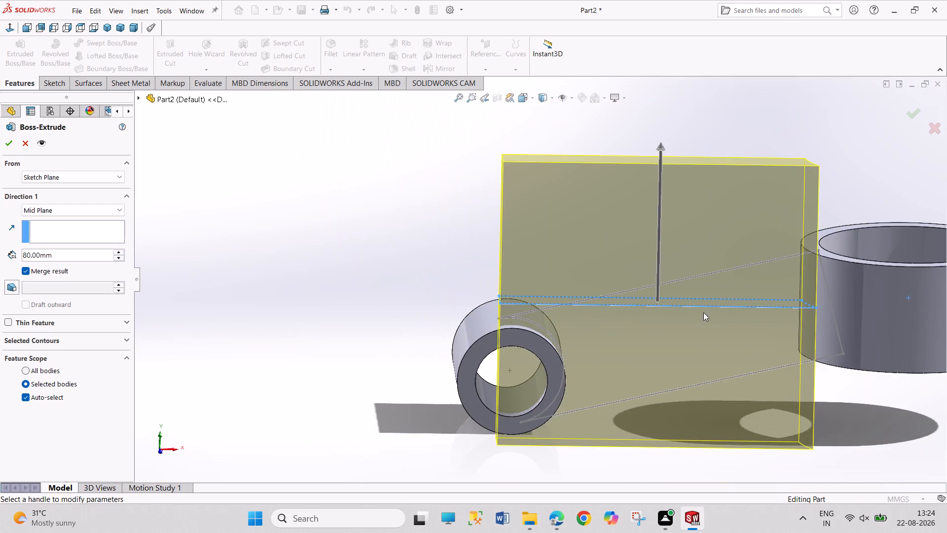
{"action": "scroll", "coordinate": [883, 367], "scroll_direction": "up", "scroll_amount": 4}
{"action": "middle_click_drag", "start_coordinate": [850, 386], "coordinate": [765, 478]}
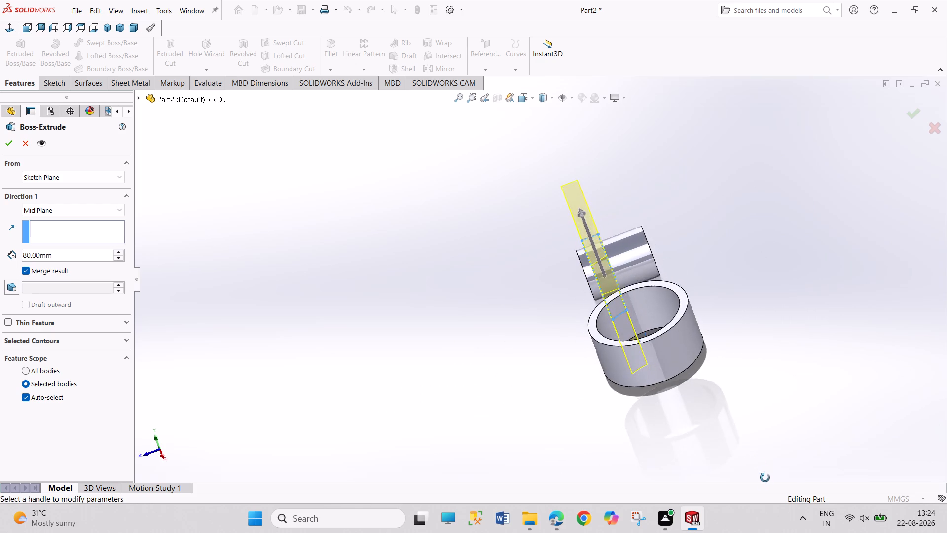
{"action": "middle_click_drag", "start_coordinate": [765, 478], "coordinate": [765, 480]}
{"action": "scroll", "coordinate": [739, 473], "scroll_direction": "up", "scroll_amount": 1}
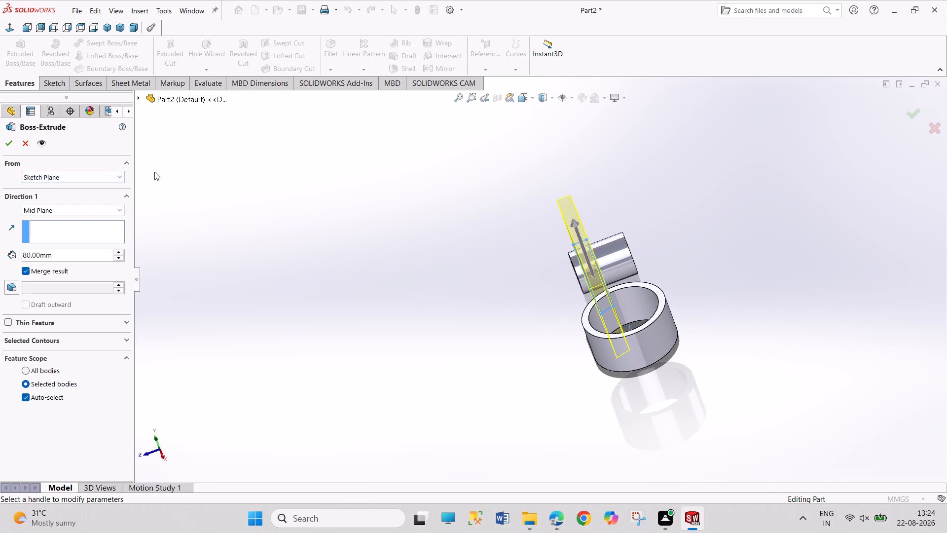
{"action": "left_click", "coordinate": [1, 146]}
Cut the arm with its side outline sketch, 80 mm mid-plane, flipping the side to cut to the material outside the outline.
{"action": "middle_click_drag", "start_coordinate": [413, 154], "coordinate": [473, 114]}
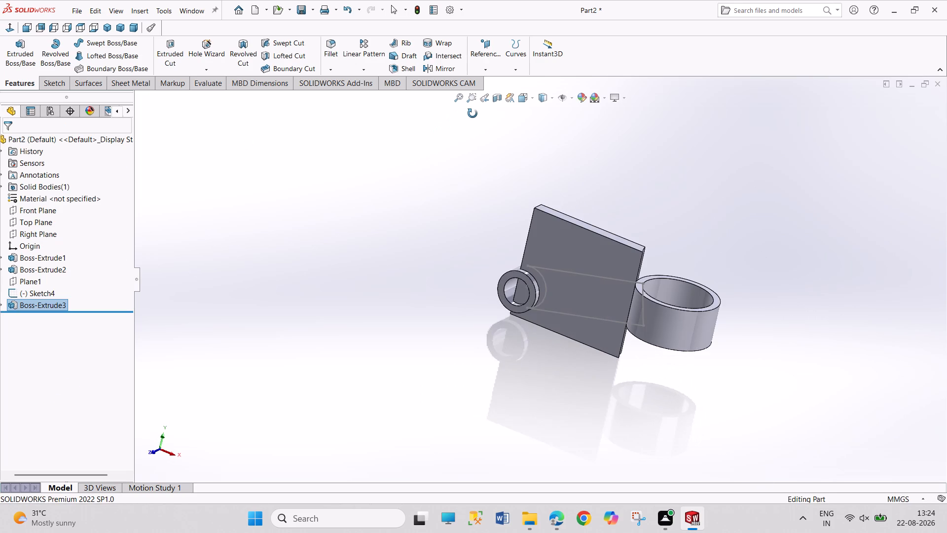
{"action": "middle_click_drag", "start_coordinate": [473, 114], "coordinate": [467, 107]}
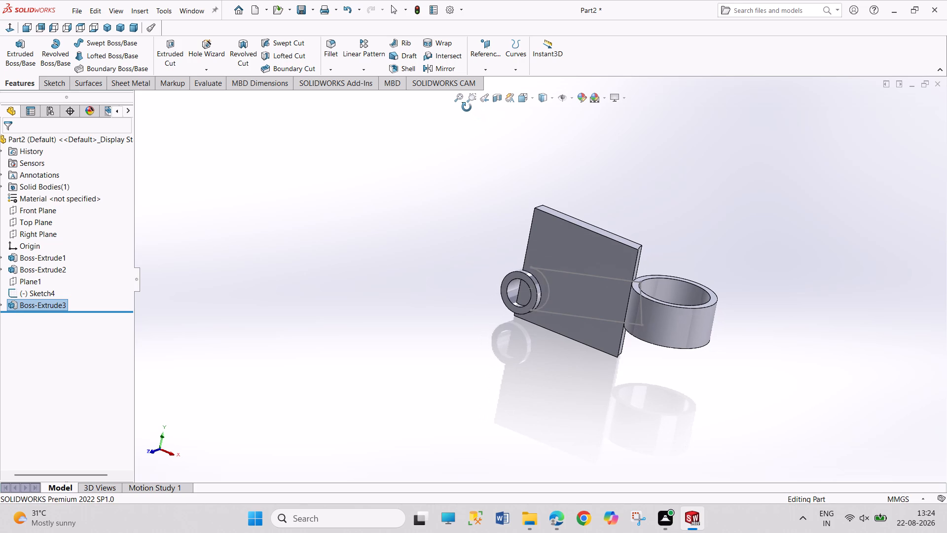
{"action": "middle_click_drag", "start_coordinate": [467, 107], "coordinate": [471, 148]}
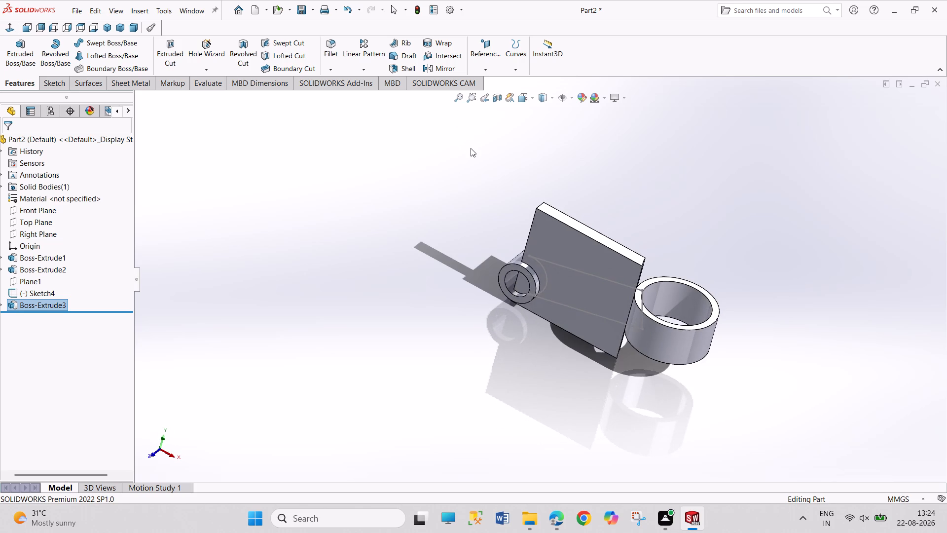
{"action": "scroll", "coordinate": [730, 201], "scroll_direction": "down", "scroll_amount": 2}
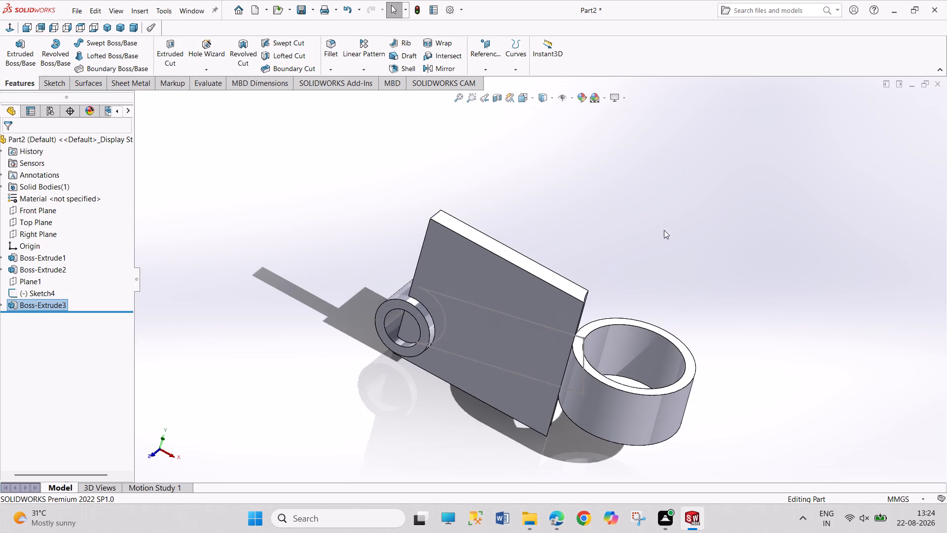
{"action": "scroll", "coordinate": [593, 375], "scroll_direction": "down", "scroll_amount": 3}
{"action": "middle_click_drag", "start_coordinate": [622, 327], "coordinate": [608, 325]}
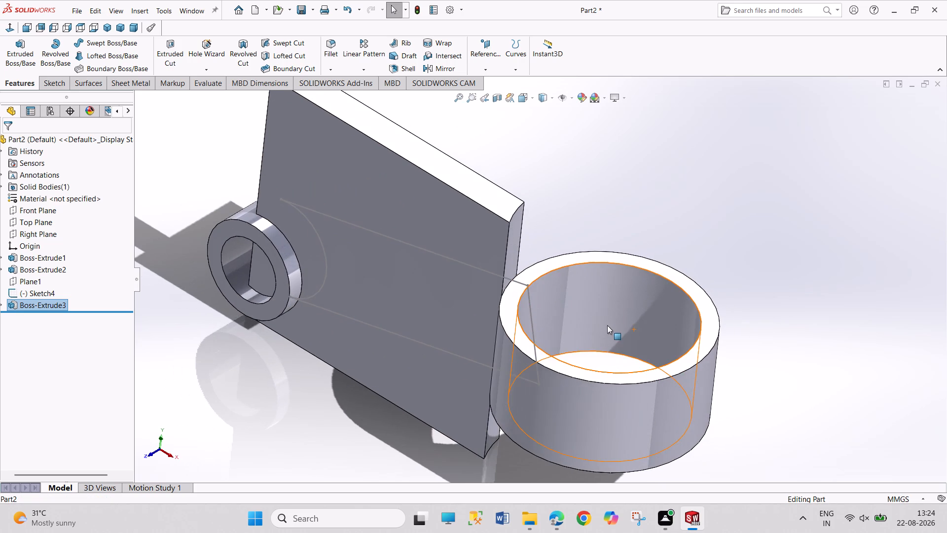
{"action": "left_click", "coordinate": [177, 51]}
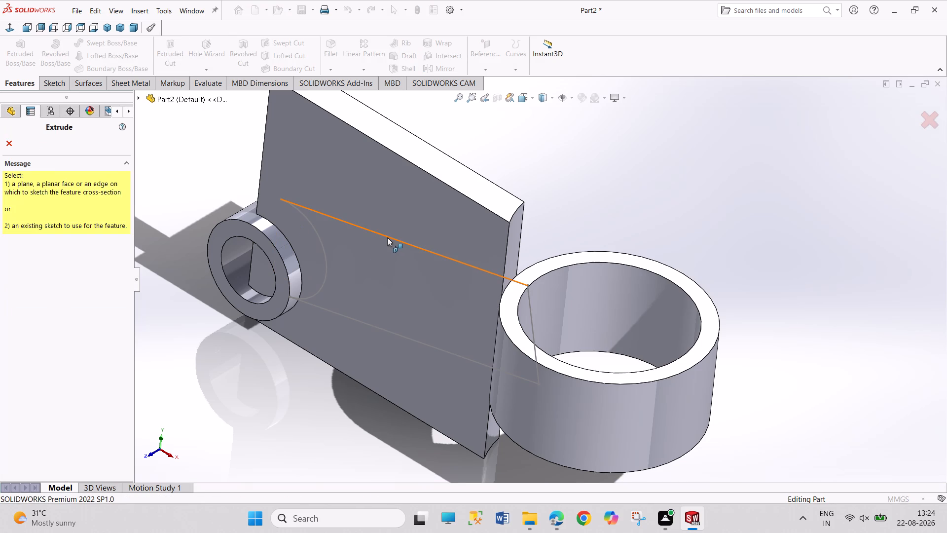
{"action": "left_click", "coordinate": [387, 237]}
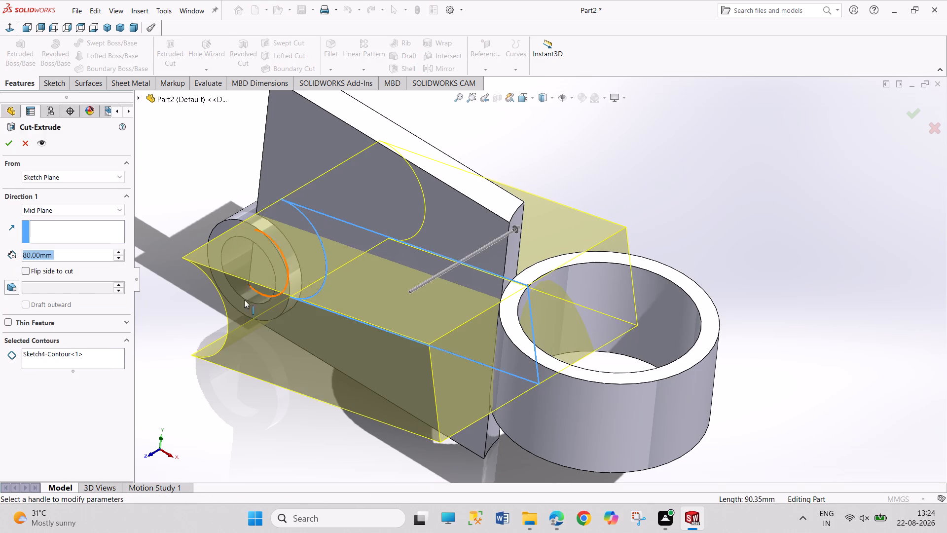
{"action": "left_click", "coordinate": [25, 267]}
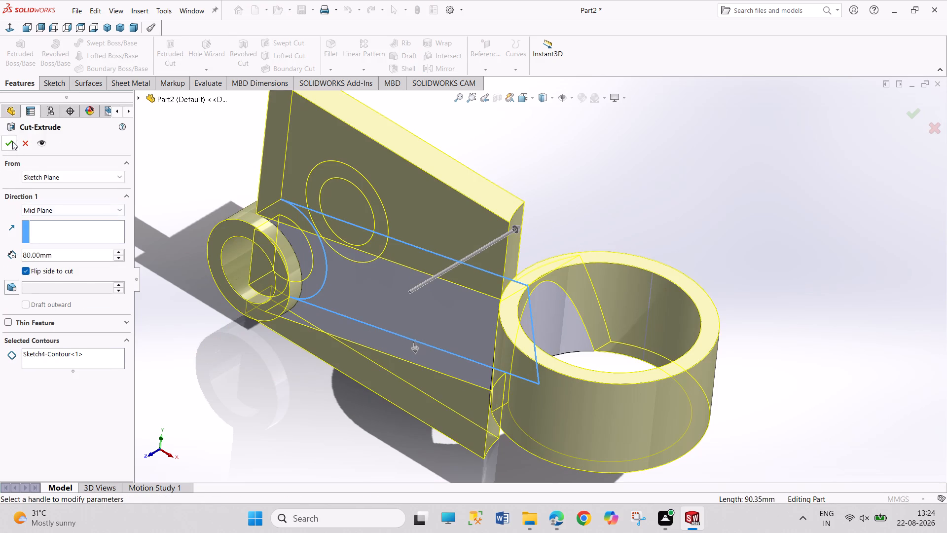
{"action": "left_click", "coordinate": [8, 146]}
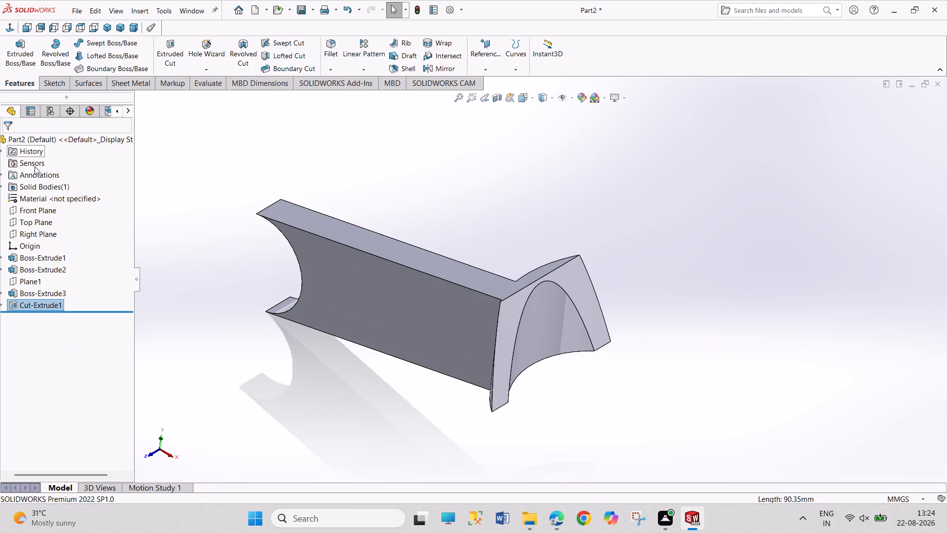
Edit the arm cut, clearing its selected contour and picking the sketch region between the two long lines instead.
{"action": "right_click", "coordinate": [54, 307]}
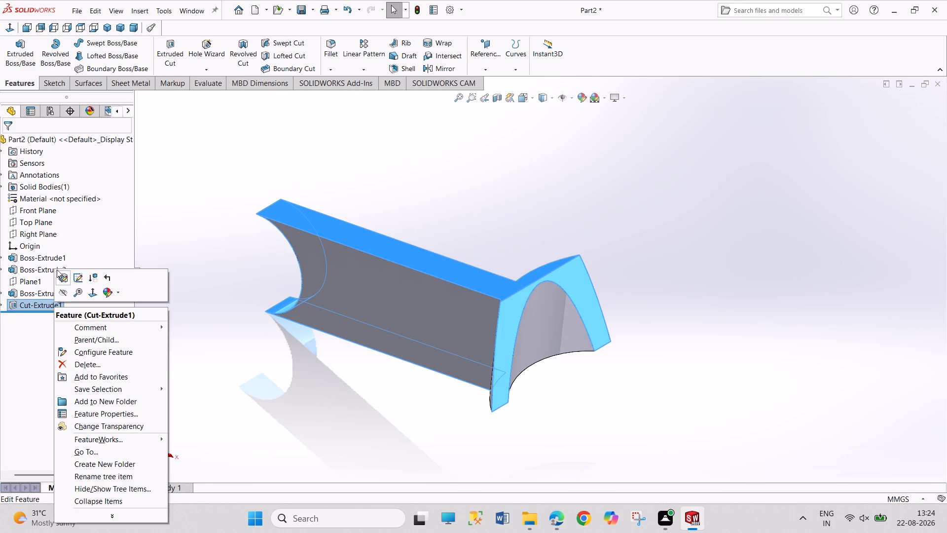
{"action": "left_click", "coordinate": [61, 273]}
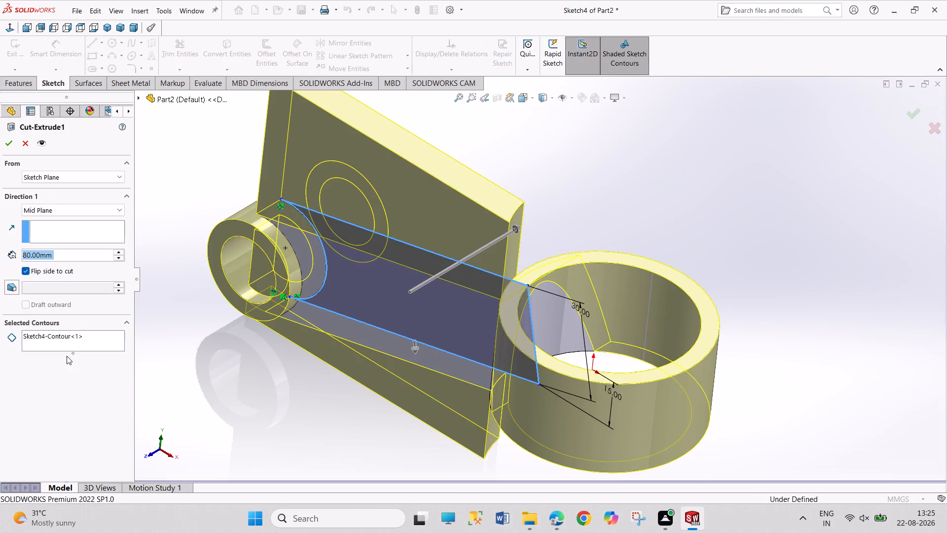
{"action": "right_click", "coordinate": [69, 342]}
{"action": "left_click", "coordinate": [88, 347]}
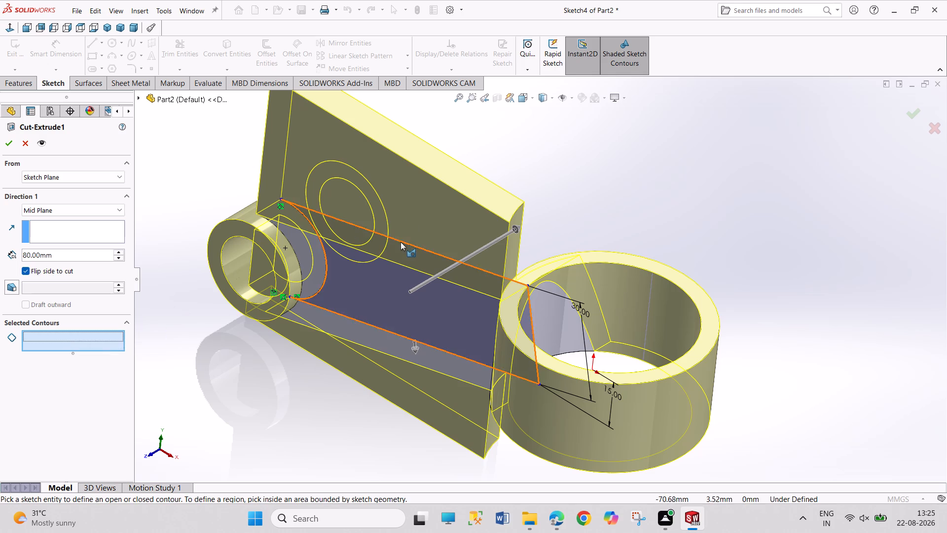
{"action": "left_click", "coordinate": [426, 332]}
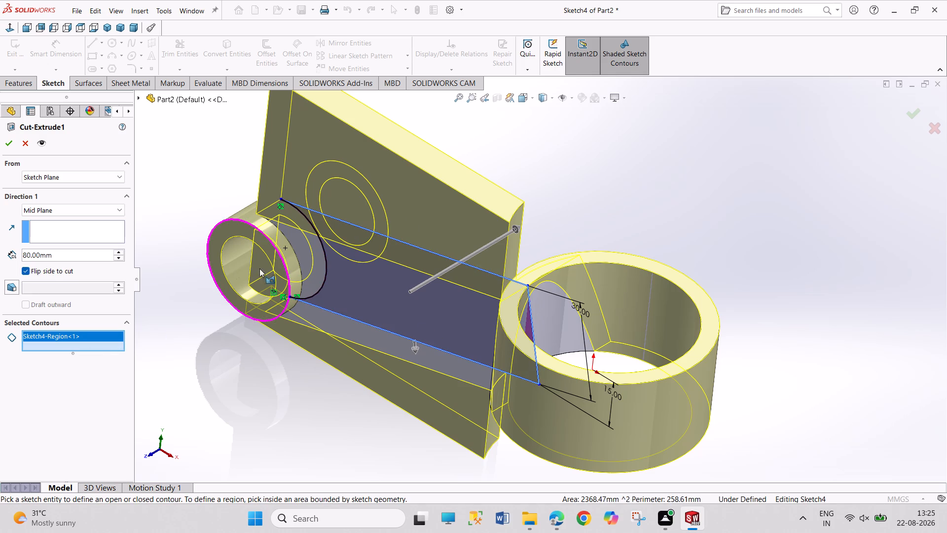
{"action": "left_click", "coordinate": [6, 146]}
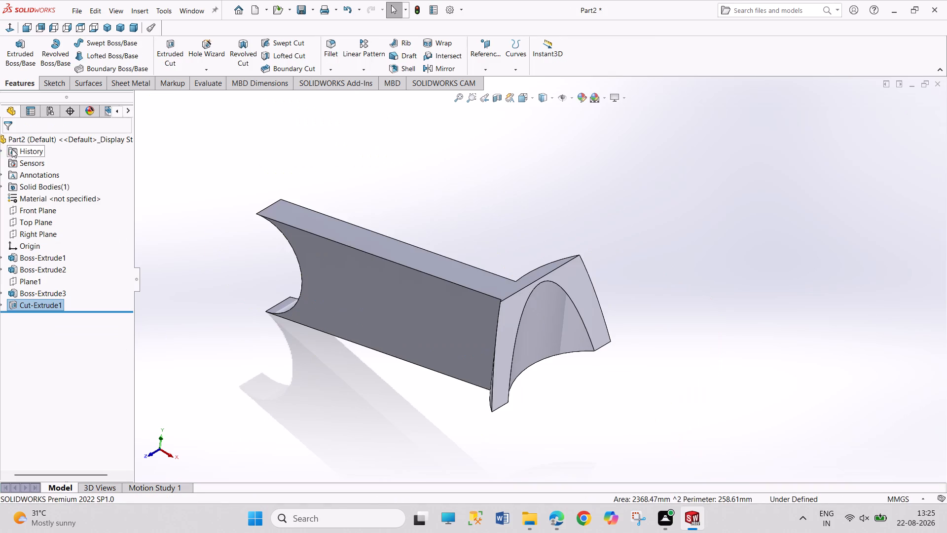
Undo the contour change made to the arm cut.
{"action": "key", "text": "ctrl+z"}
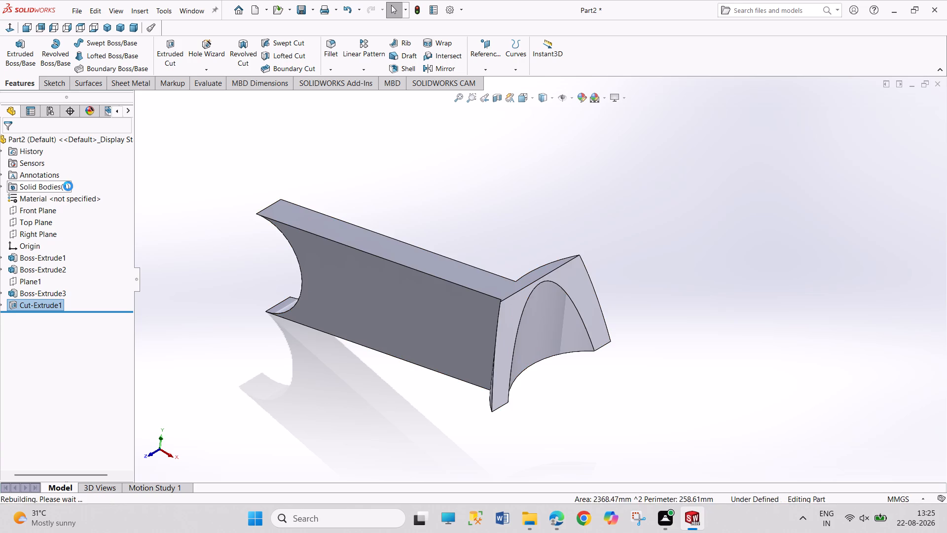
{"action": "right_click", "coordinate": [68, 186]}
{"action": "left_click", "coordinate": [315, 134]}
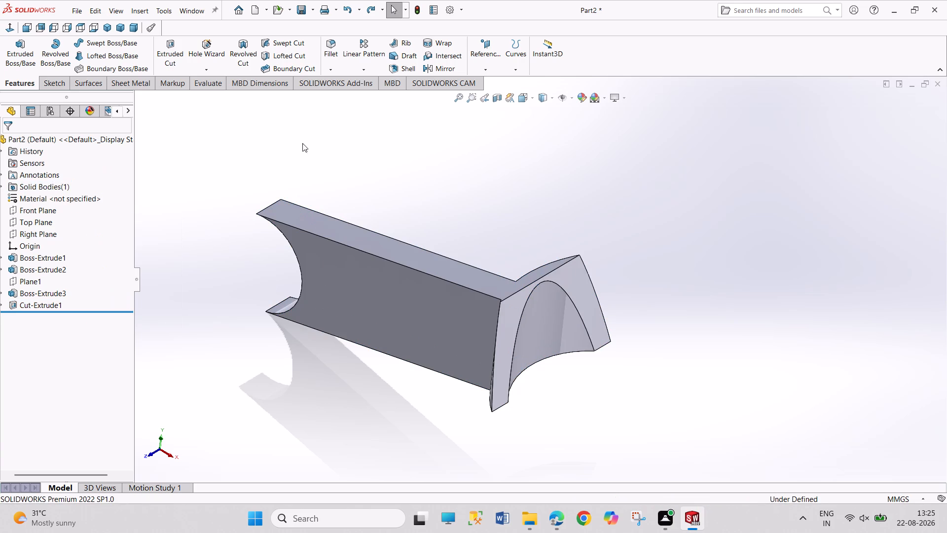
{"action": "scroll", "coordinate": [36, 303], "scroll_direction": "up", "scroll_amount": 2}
Edit the arm cut again, clear its selected contour, and try to pick the area inside the small boss instead.
{"action": "right_click", "coordinate": [36, 303]}
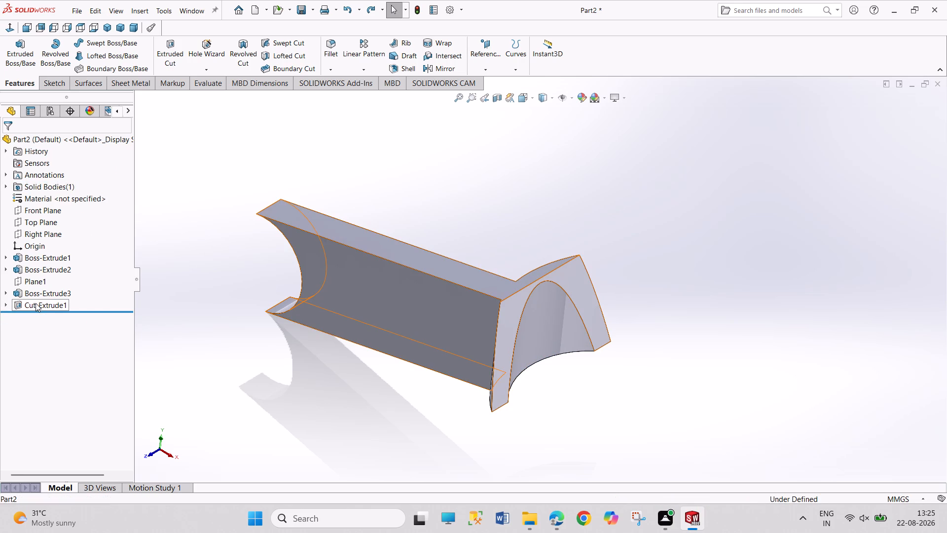
{"action": "left_click", "coordinate": [43, 274]}
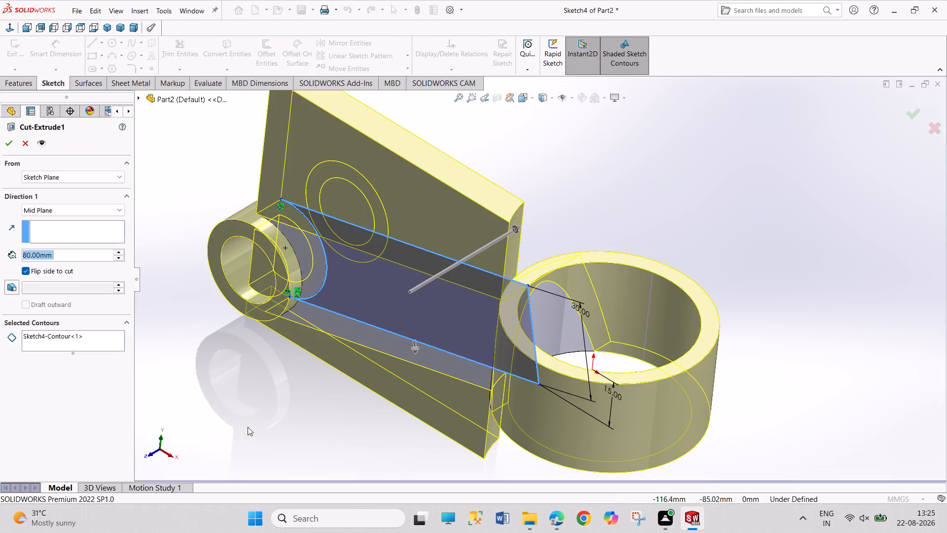
{"action": "left_click", "coordinate": [248, 427]}
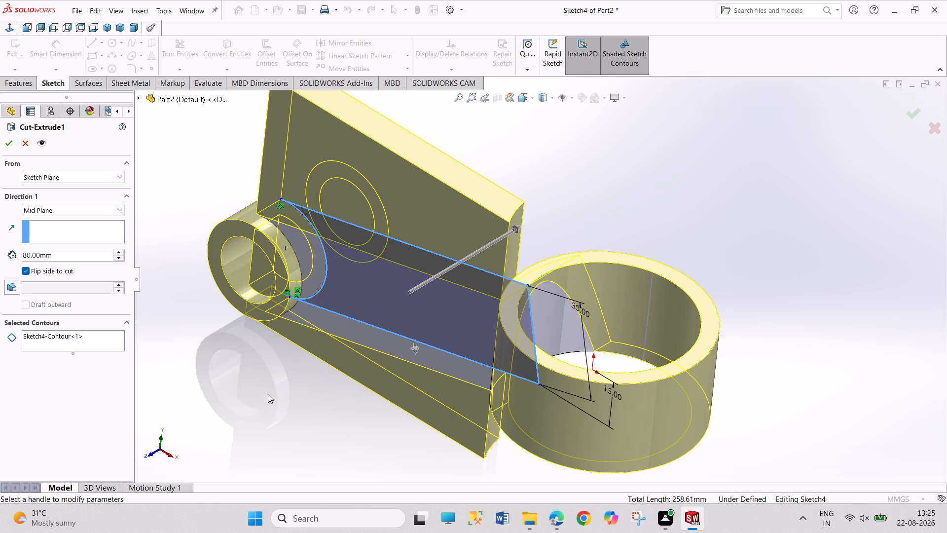
{"action": "middle_click_drag", "start_coordinate": [268, 394], "coordinate": [330, 327]}
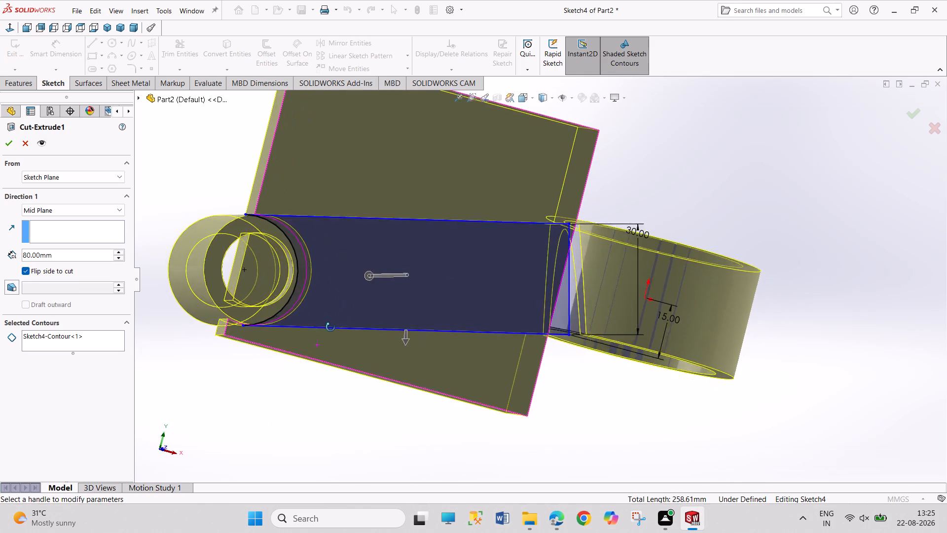
{"action": "middle_click_drag", "start_coordinate": [330, 327], "coordinate": [322, 332]}
{"action": "middle_click_drag", "start_coordinate": [308, 336], "coordinate": [299, 333]}
{"action": "middle_click_drag", "start_coordinate": [306, 397], "coordinate": [284, 385]}
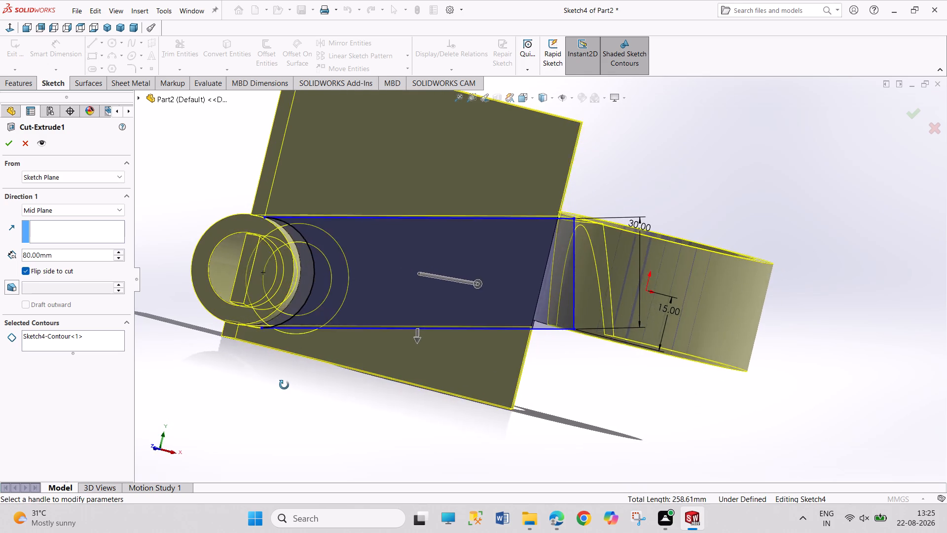
{"action": "middle_click_drag", "start_coordinate": [284, 385], "coordinate": [277, 448]}
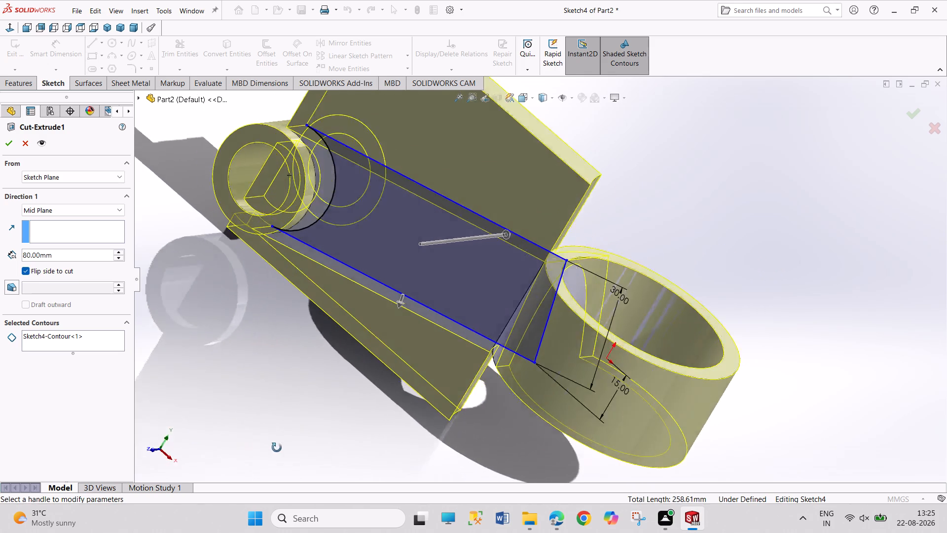
{"action": "middle_click_drag", "start_coordinate": [277, 448], "coordinate": [296, 444]}
{"action": "right_click", "coordinate": [58, 332]}
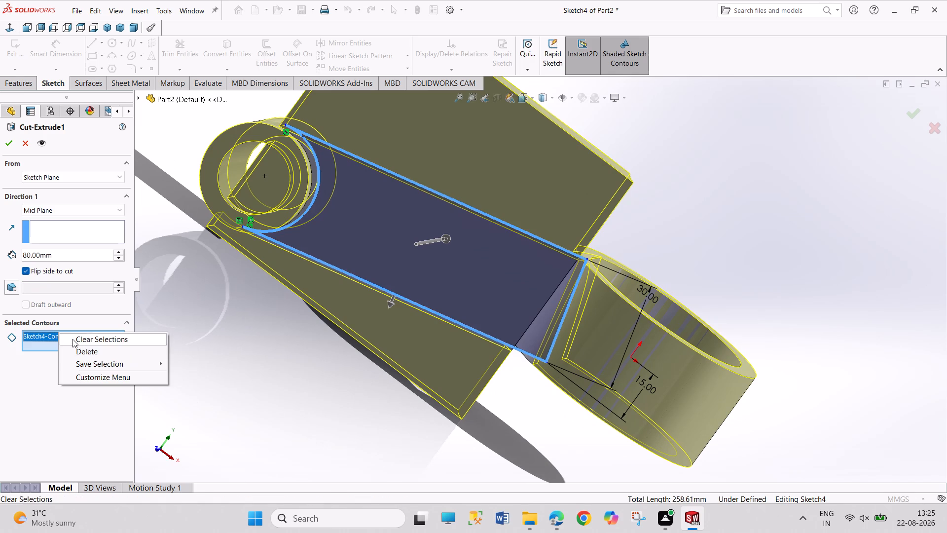
{"action": "left_click", "coordinate": [73, 340]}
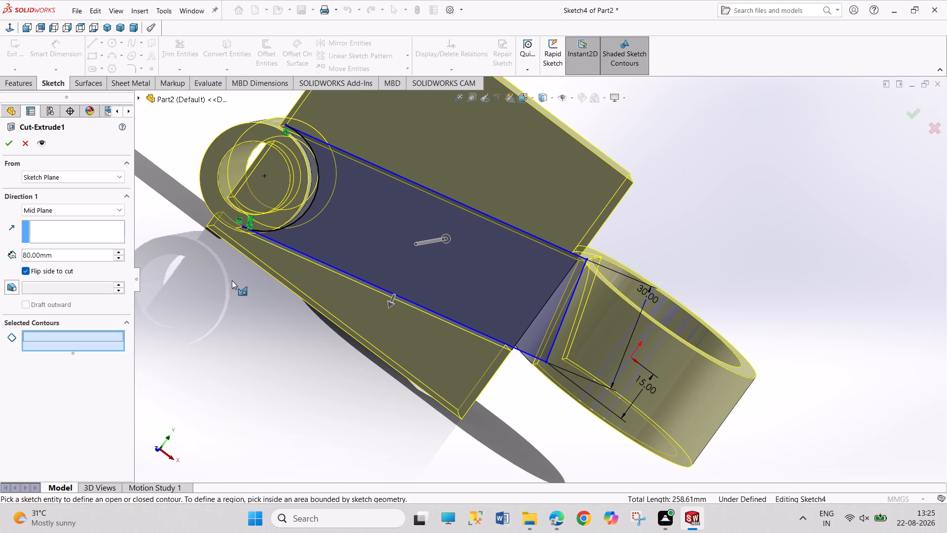
{"action": "left_click", "coordinate": [262, 182]}
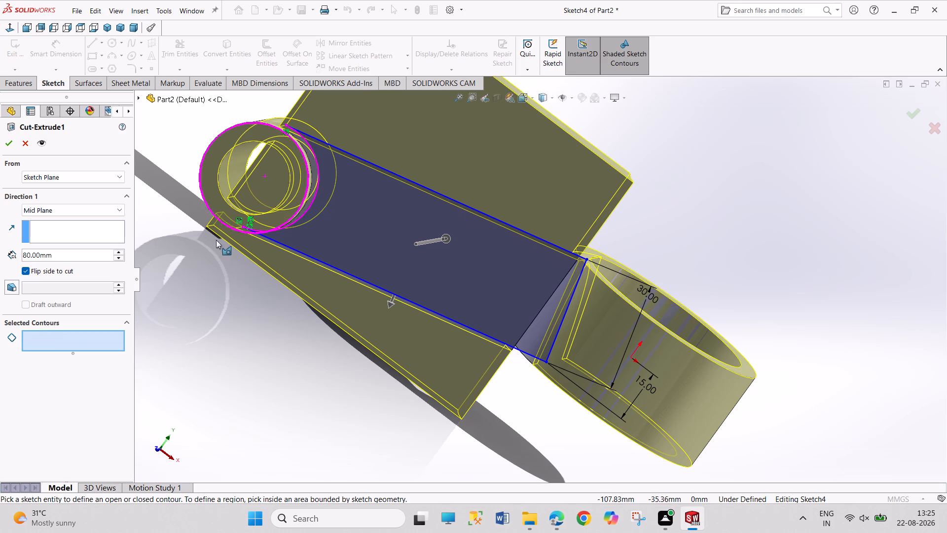
{"action": "left_click", "coordinate": [10, 139]}
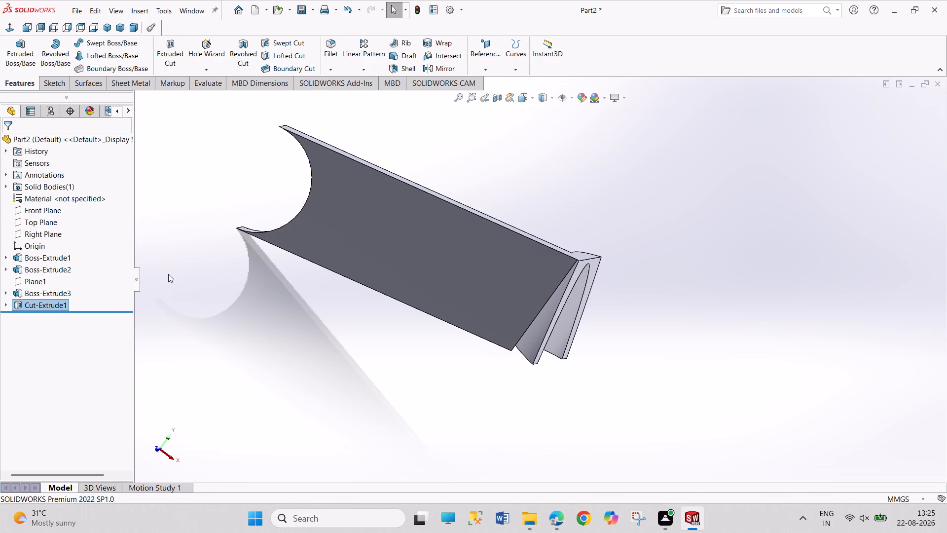
{"action": "middle_click_drag", "start_coordinate": [173, 275], "coordinate": [221, 252]}
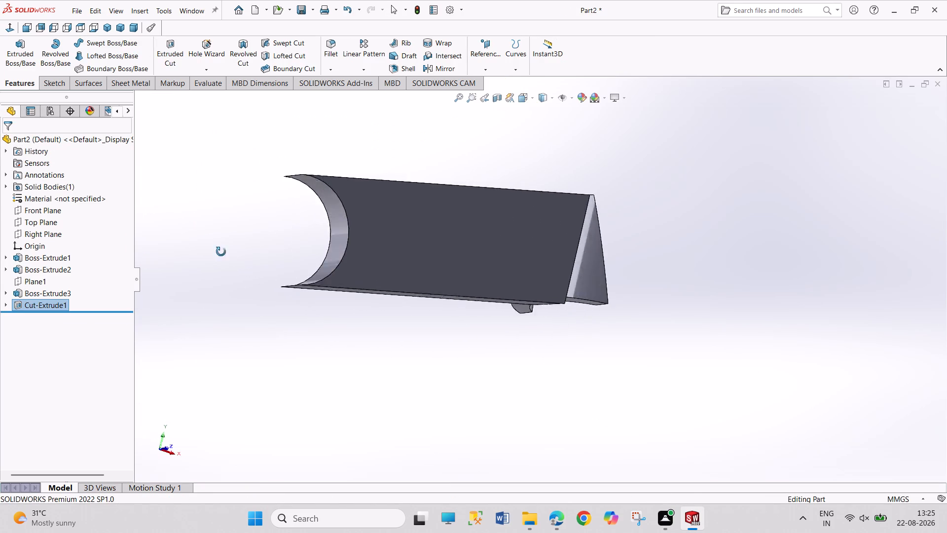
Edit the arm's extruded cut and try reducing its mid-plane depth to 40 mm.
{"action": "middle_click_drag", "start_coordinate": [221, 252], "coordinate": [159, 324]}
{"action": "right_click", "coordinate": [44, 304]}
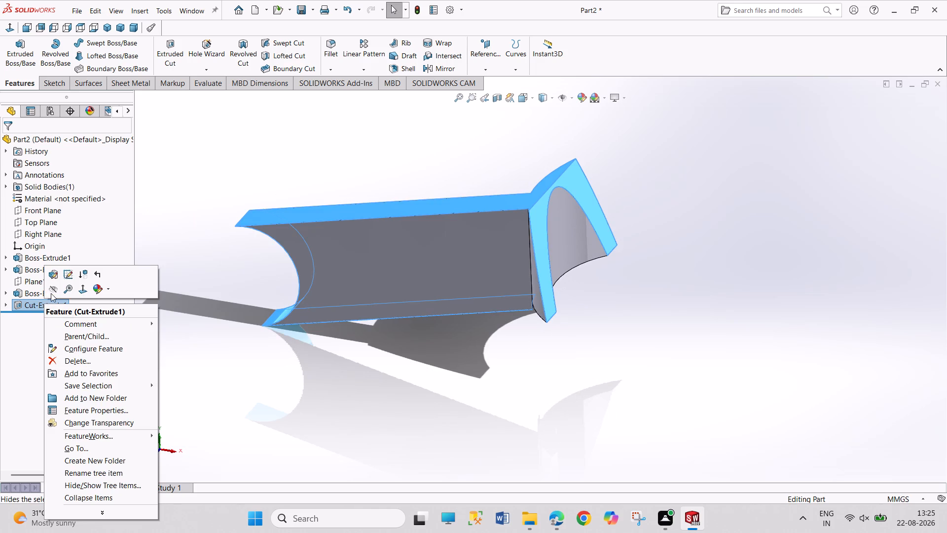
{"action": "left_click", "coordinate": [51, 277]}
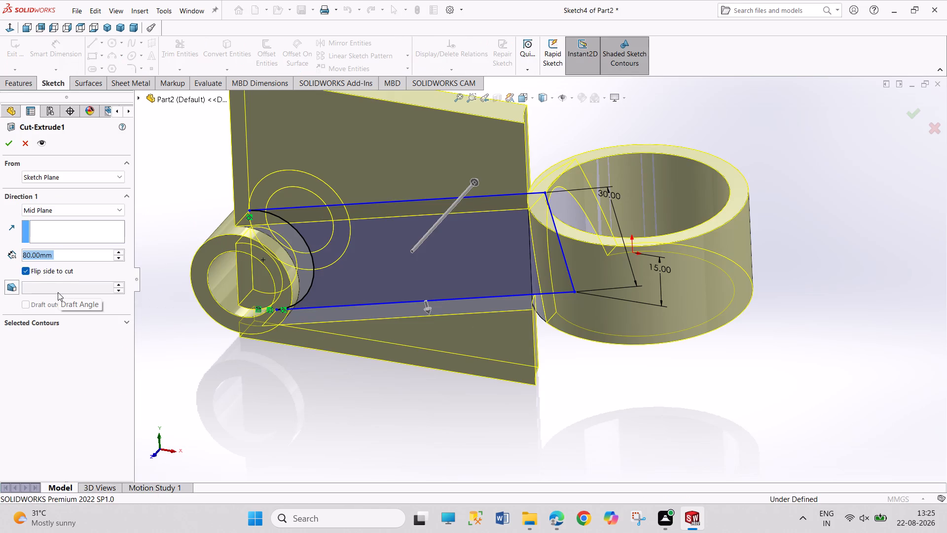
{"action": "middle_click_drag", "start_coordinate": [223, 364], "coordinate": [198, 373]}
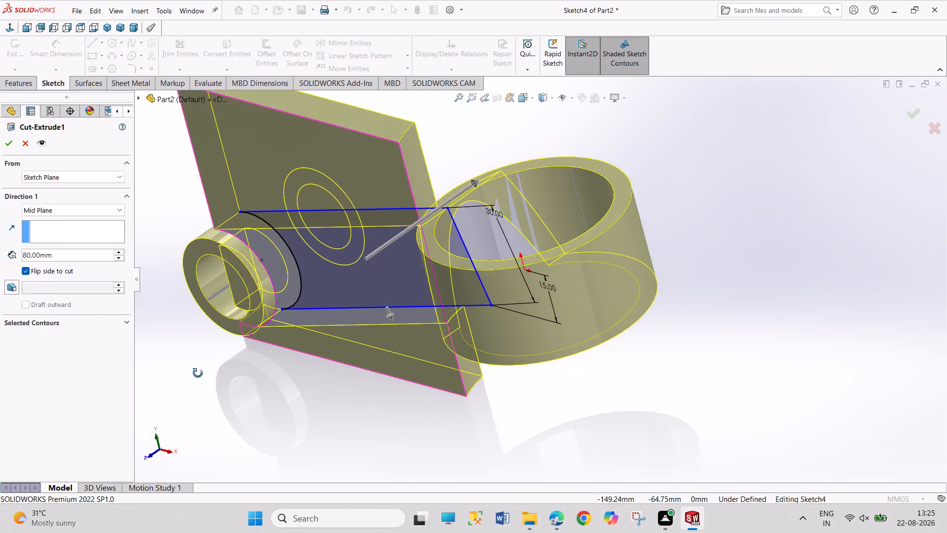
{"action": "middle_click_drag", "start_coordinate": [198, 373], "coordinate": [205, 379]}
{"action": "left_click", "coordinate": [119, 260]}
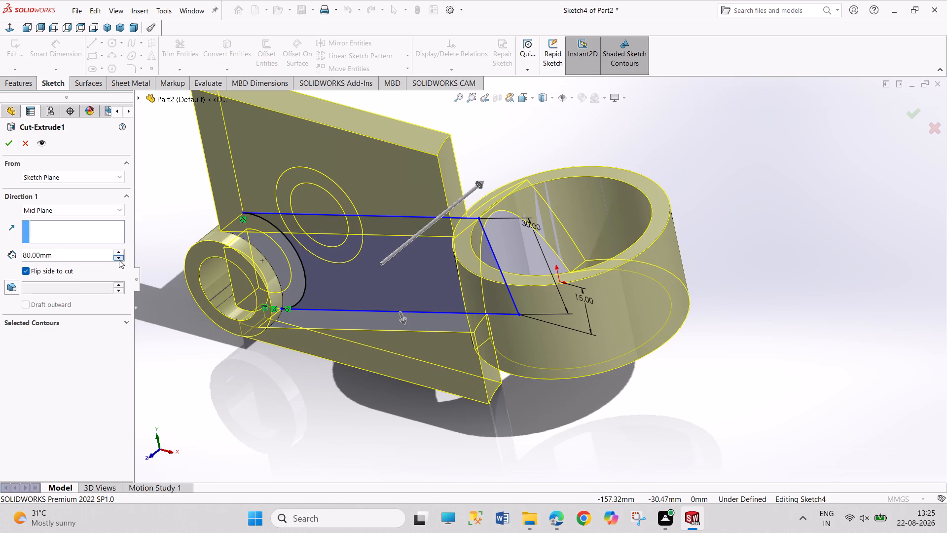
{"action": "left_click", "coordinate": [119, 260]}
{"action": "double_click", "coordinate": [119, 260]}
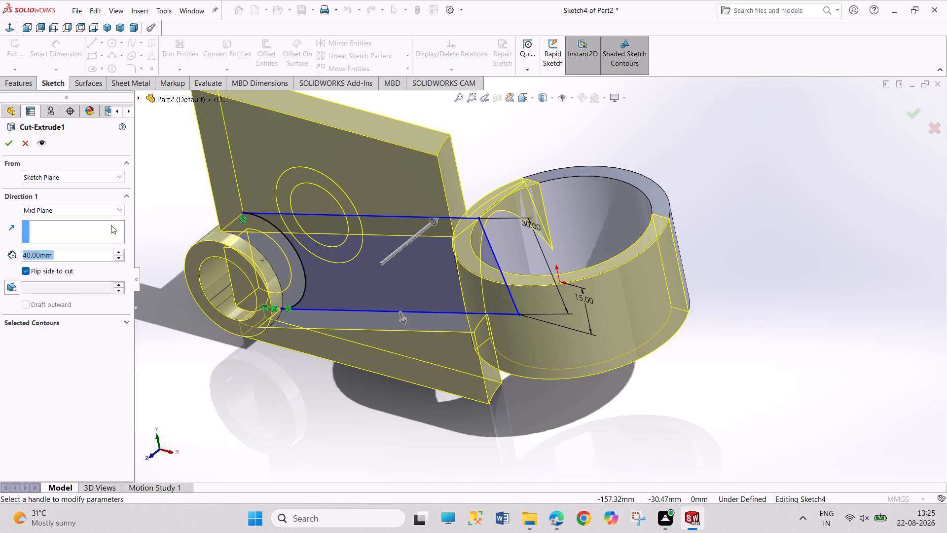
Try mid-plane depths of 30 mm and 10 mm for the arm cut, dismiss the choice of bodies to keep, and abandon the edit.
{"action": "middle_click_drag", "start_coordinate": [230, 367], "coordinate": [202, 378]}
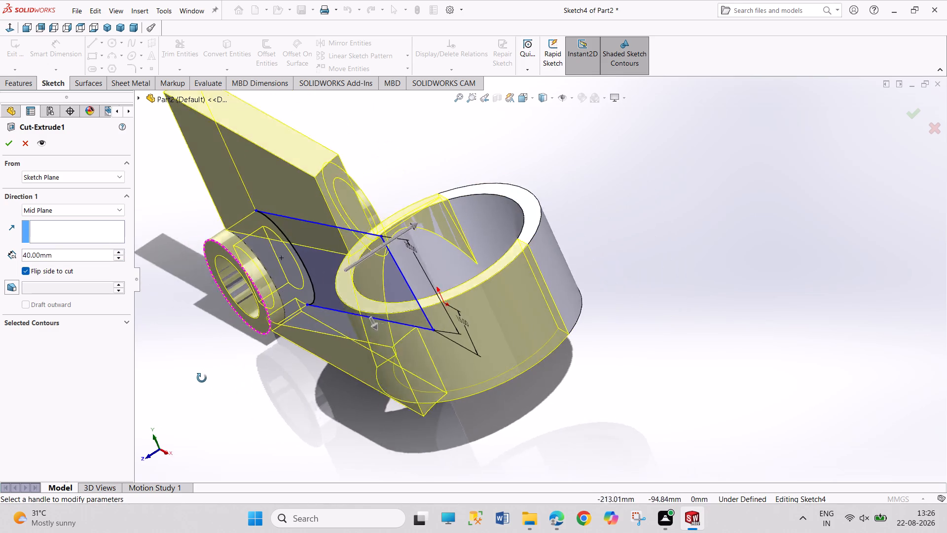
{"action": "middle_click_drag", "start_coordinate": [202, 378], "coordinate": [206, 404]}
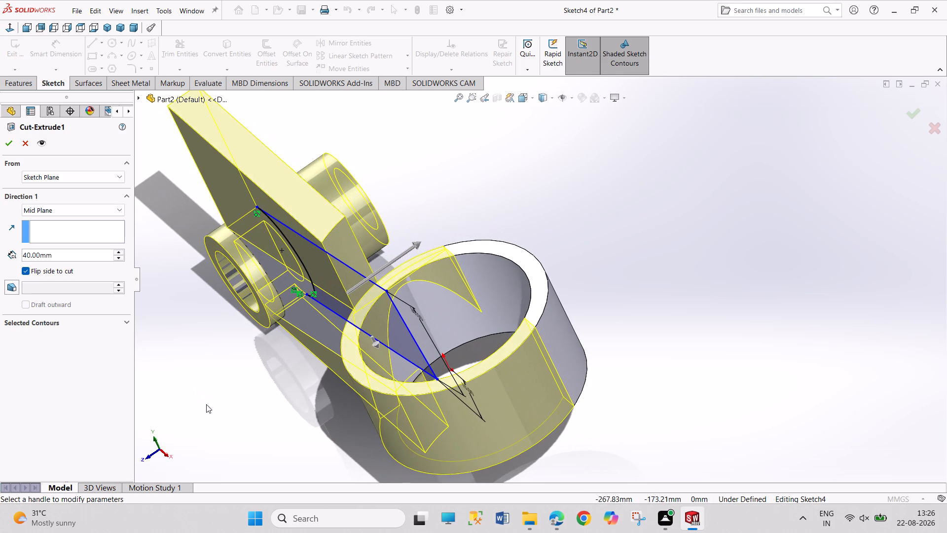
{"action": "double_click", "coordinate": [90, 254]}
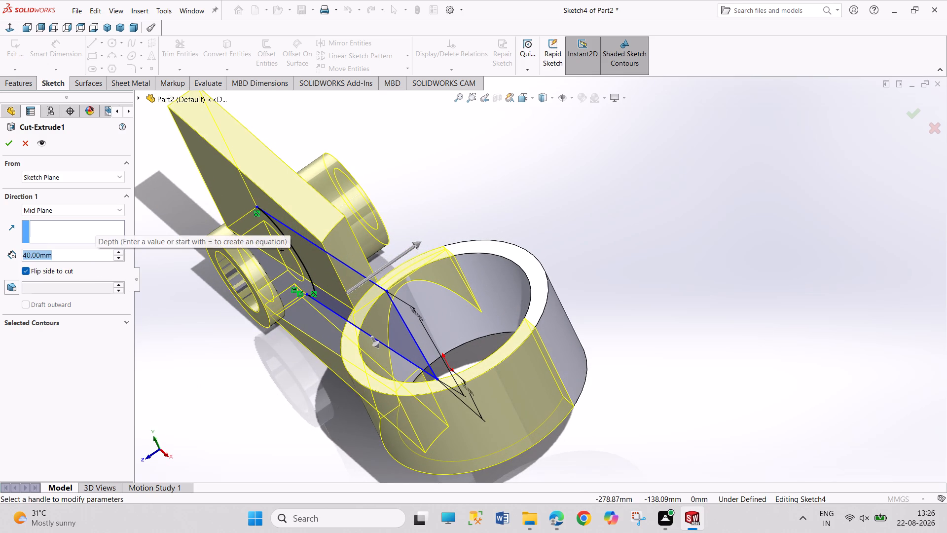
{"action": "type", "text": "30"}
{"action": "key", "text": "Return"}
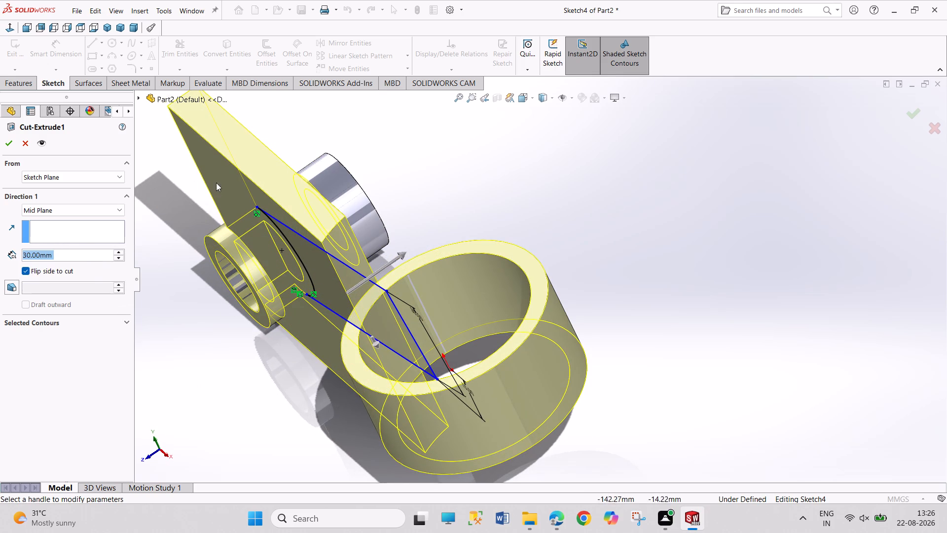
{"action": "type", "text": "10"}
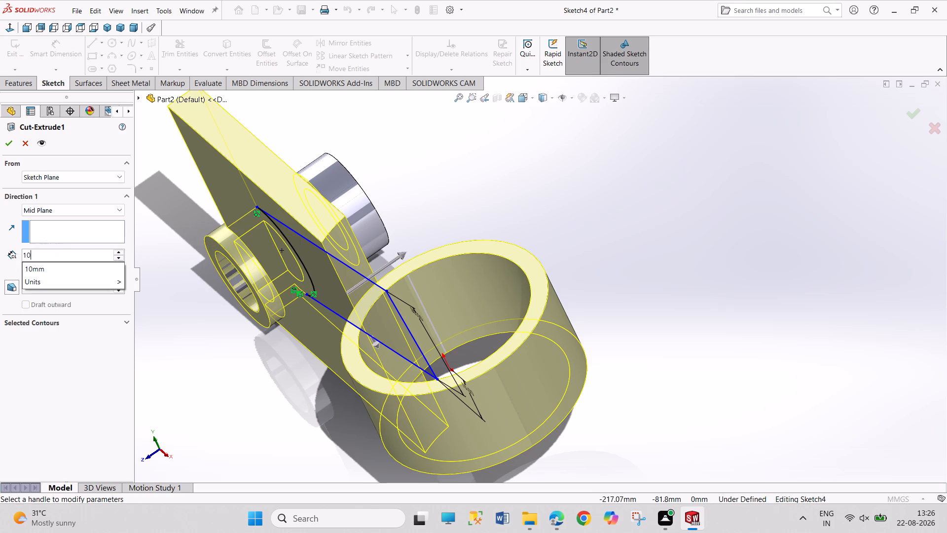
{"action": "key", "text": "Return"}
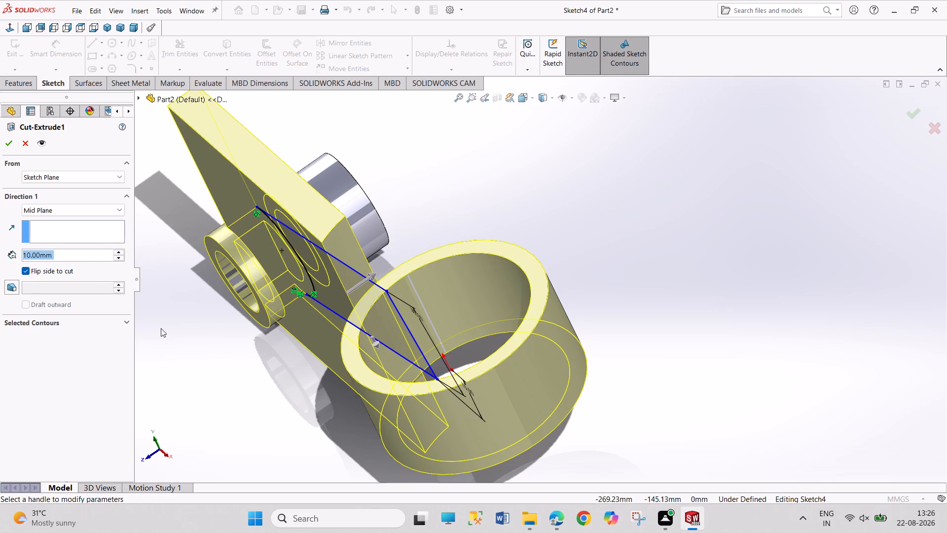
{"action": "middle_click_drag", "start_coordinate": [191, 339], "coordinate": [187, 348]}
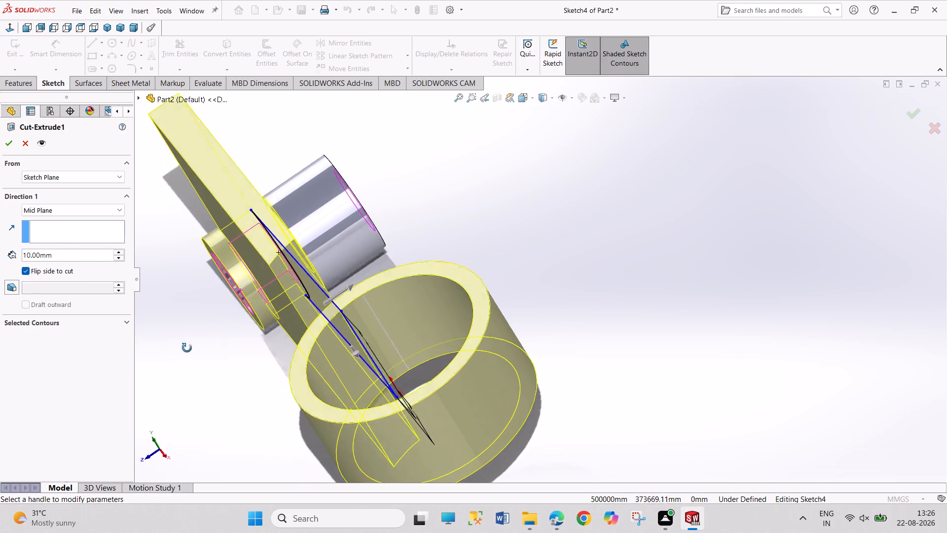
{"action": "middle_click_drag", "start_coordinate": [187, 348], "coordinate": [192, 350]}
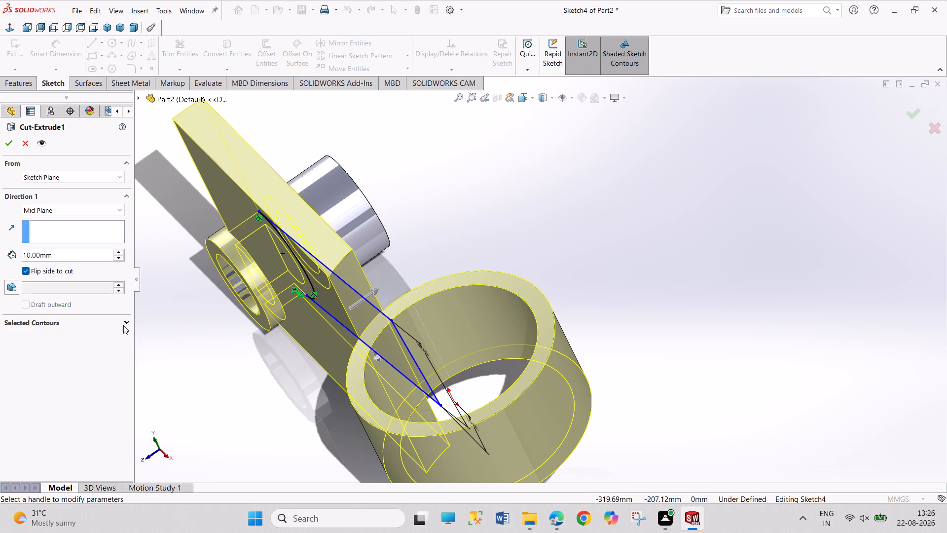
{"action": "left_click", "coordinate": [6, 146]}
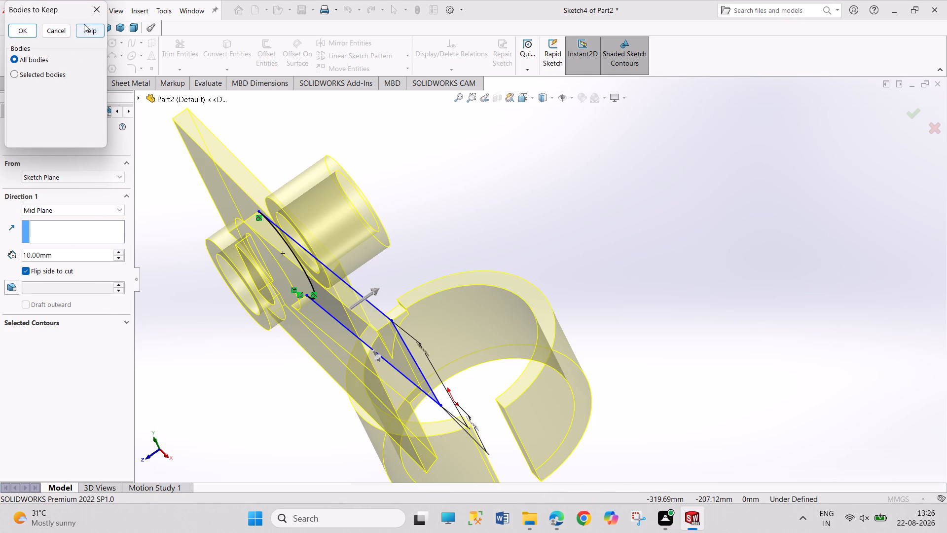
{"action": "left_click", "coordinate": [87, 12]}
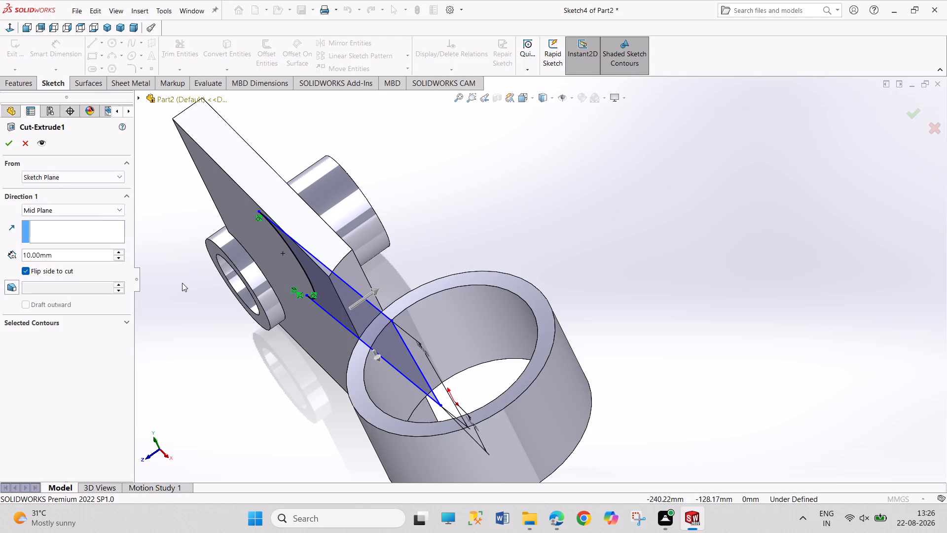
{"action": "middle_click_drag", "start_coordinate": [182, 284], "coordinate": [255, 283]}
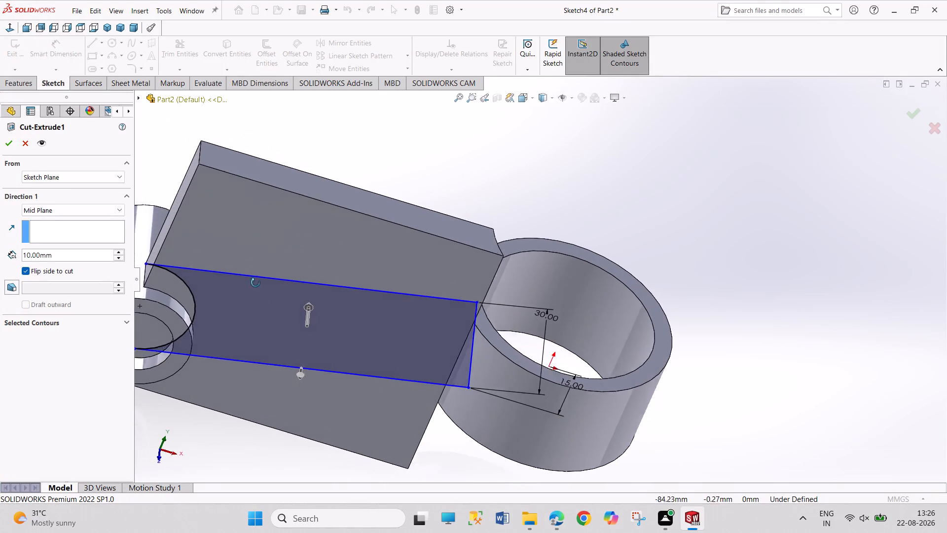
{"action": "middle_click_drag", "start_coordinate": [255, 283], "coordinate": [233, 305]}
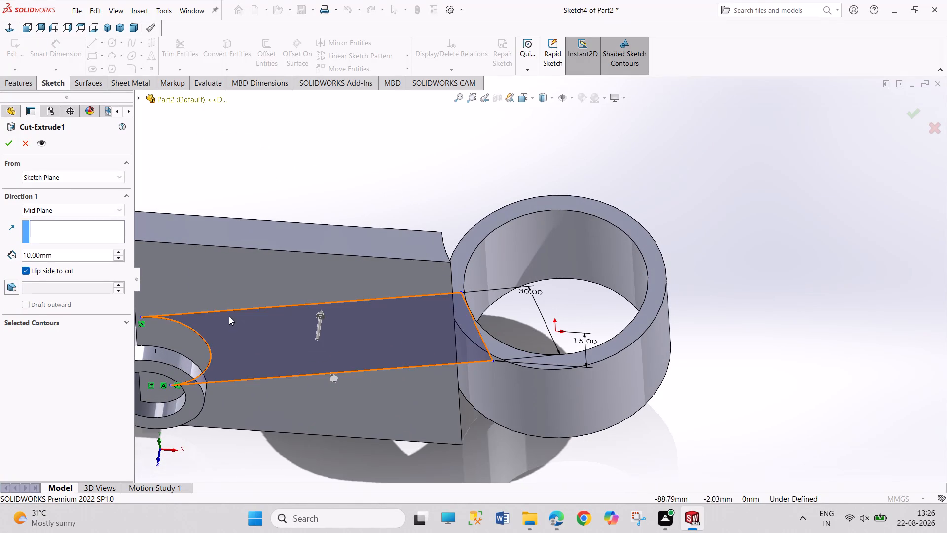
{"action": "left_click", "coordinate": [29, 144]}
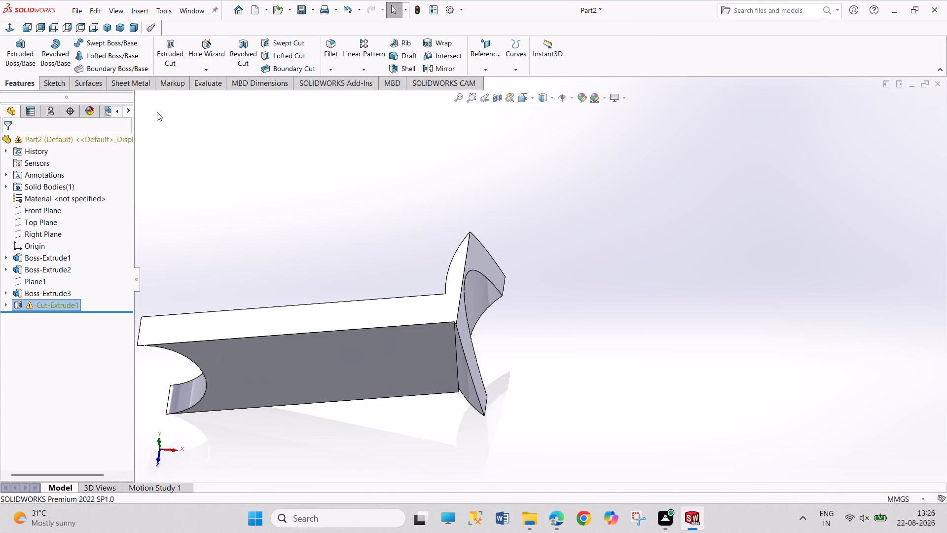
Undo the last cut edit and the arm's extruded cut itself, keeping its side outline sketch.
{"action": "key", "text": "ctrl+z"}
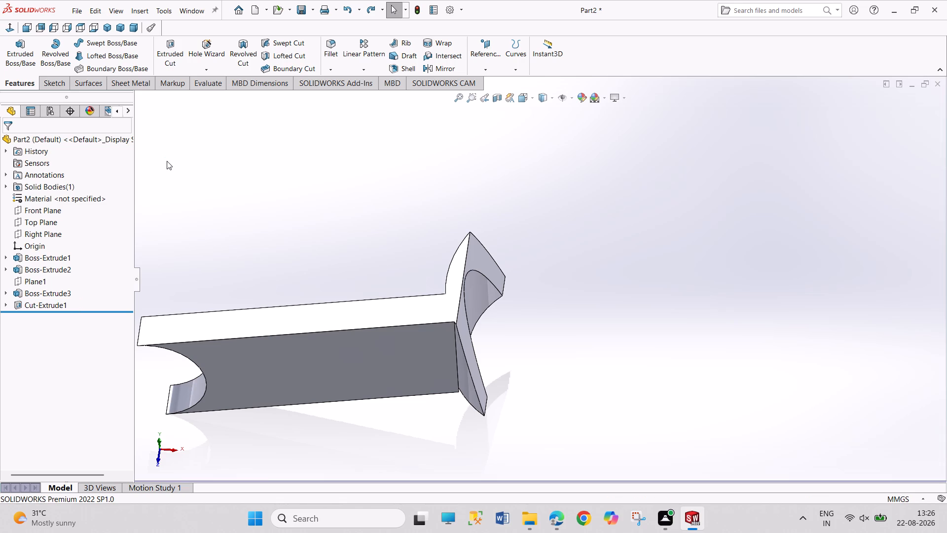
{"action": "key", "text": "ctrl+z"}
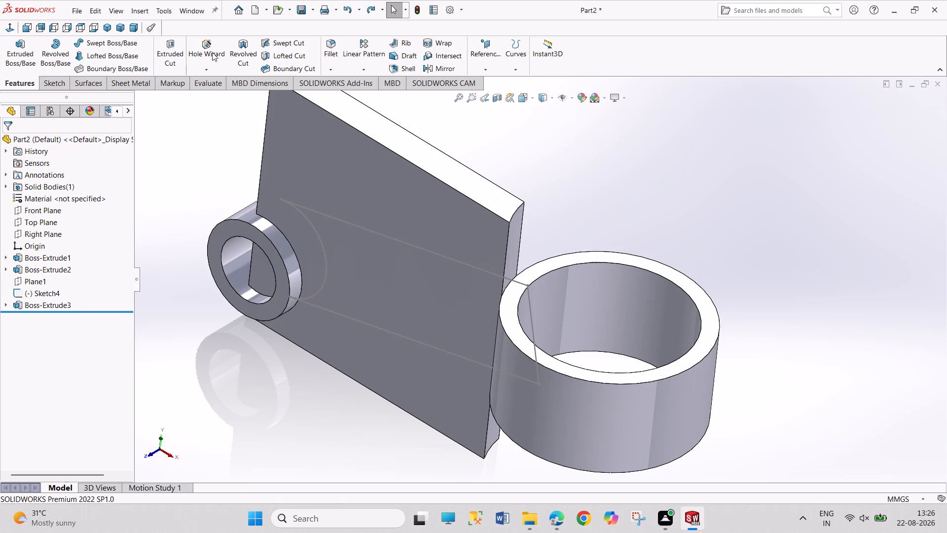
Set up an 80 mm mid-plane Extruded Cut from the arm's side outline sketch, flipping the side to cut to the material outside it.
{"action": "left_click", "coordinate": [182, 50]}
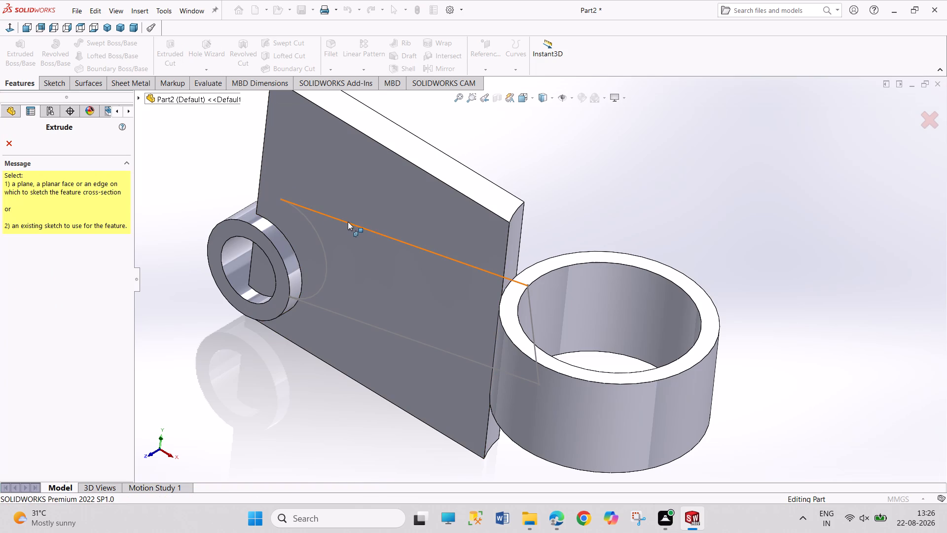
{"action": "left_click", "coordinate": [348, 222]}
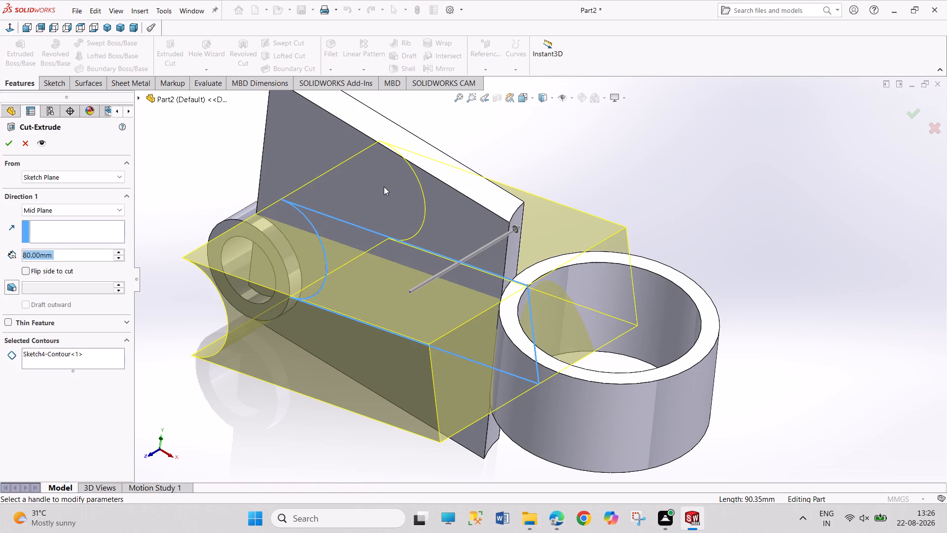
{"action": "middle_click_drag", "start_coordinate": [685, 250], "coordinate": [673, 250]}
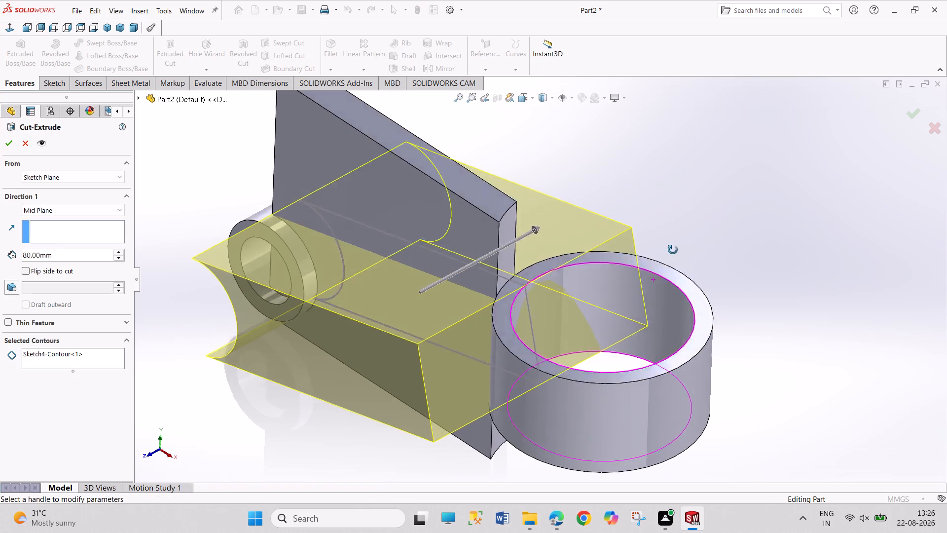
{"action": "middle_click_drag", "start_coordinate": [673, 250], "coordinate": [690, 260]}
{"action": "middle_click", "coordinate": [692, 263]}
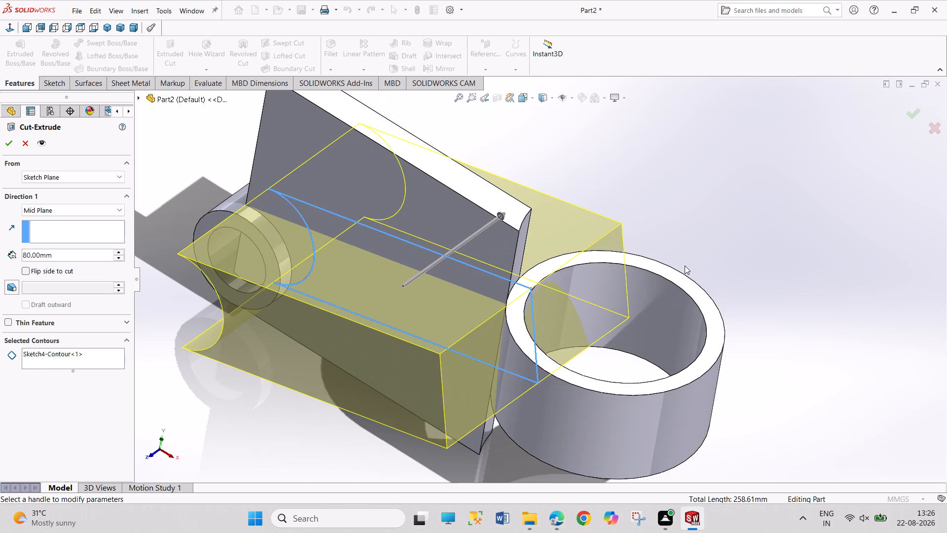
{"action": "middle_click_drag", "start_coordinate": [217, 406], "coordinate": [227, 376]}
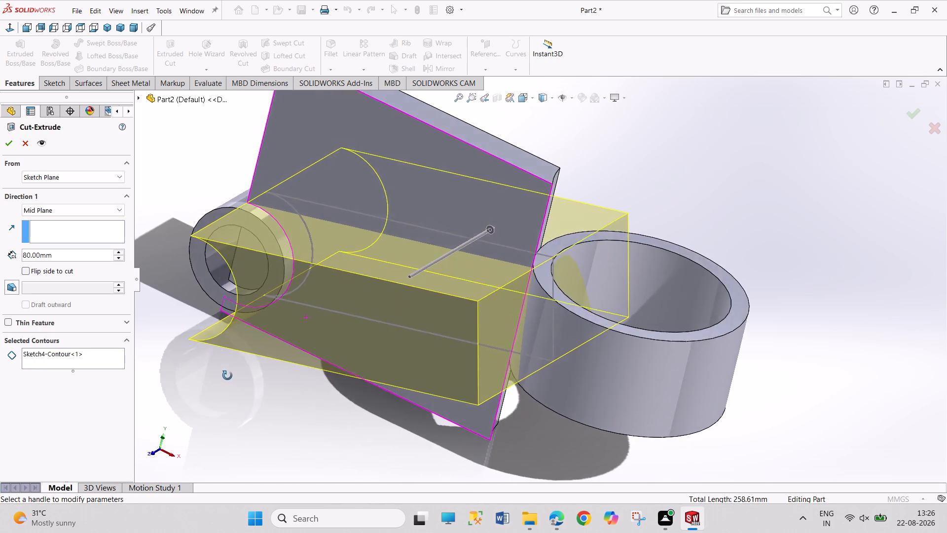
{"action": "middle_click_drag", "start_coordinate": [227, 376], "coordinate": [252, 353]}
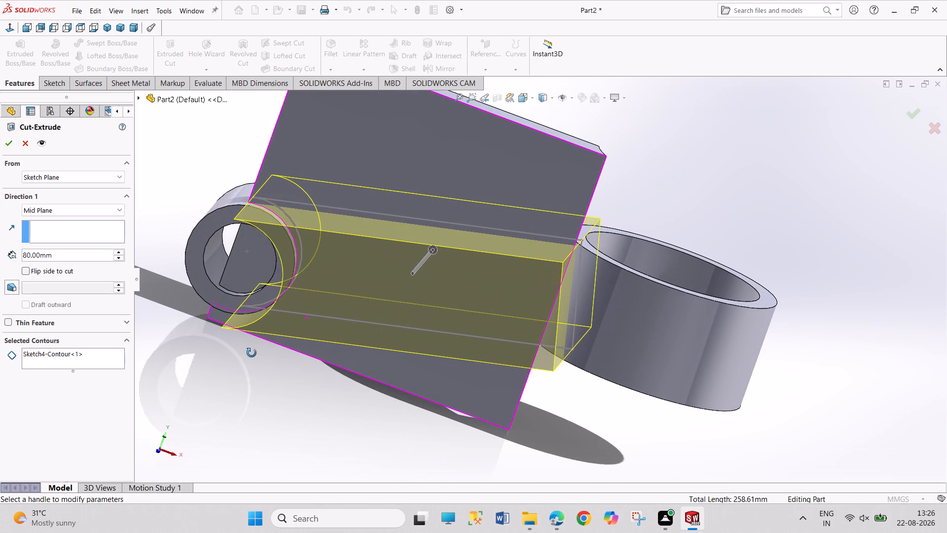
{"action": "middle_click_drag", "start_coordinate": [252, 353], "coordinate": [262, 358]}
{"action": "middle_click_drag", "start_coordinate": [262, 358], "coordinate": [251, 353]}
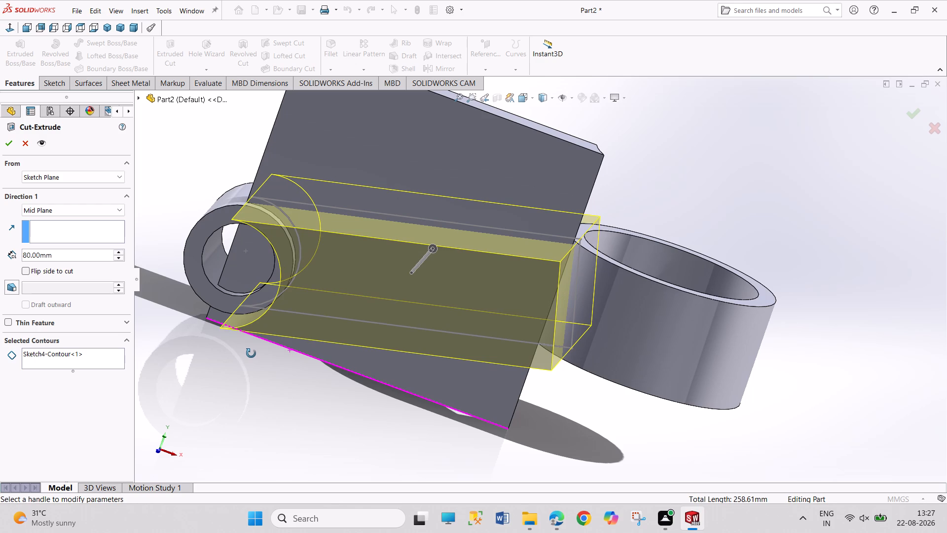
{"action": "middle_click_drag", "start_coordinate": [251, 353], "coordinate": [245, 351]}
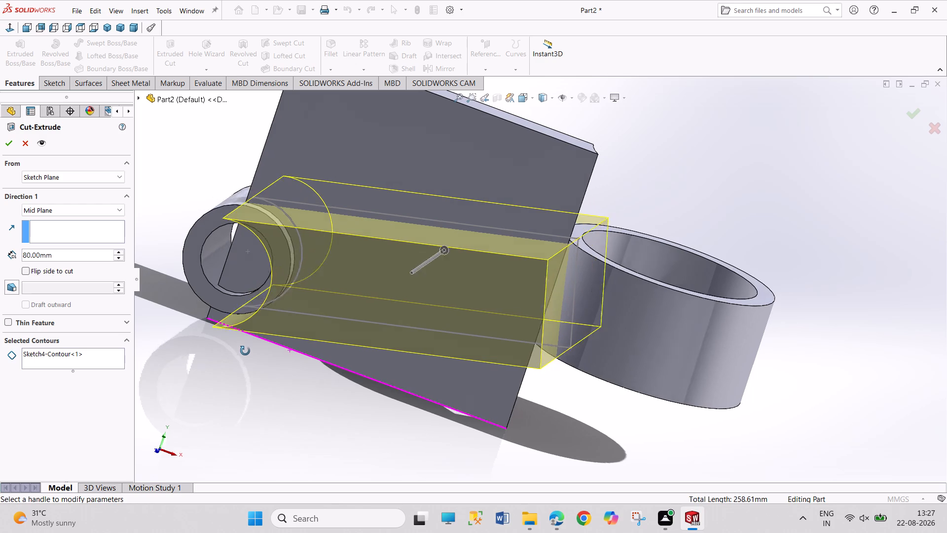
{"action": "middle_click_drag", "start_coordinate": [245, 351], "coordinate": [266, 366]}
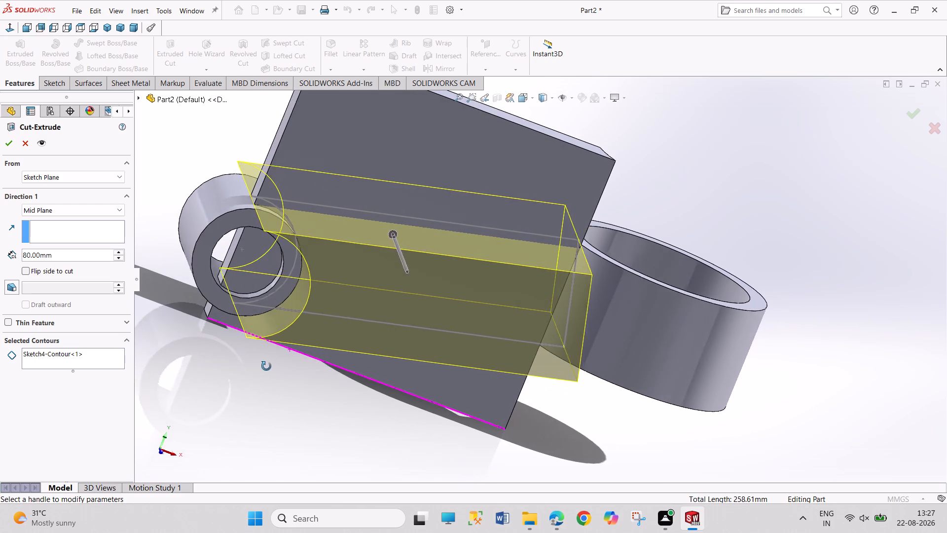
{"action": "middle_click_drag", "start_coordinate": [266, 366], "coordinate": [242, 357]}
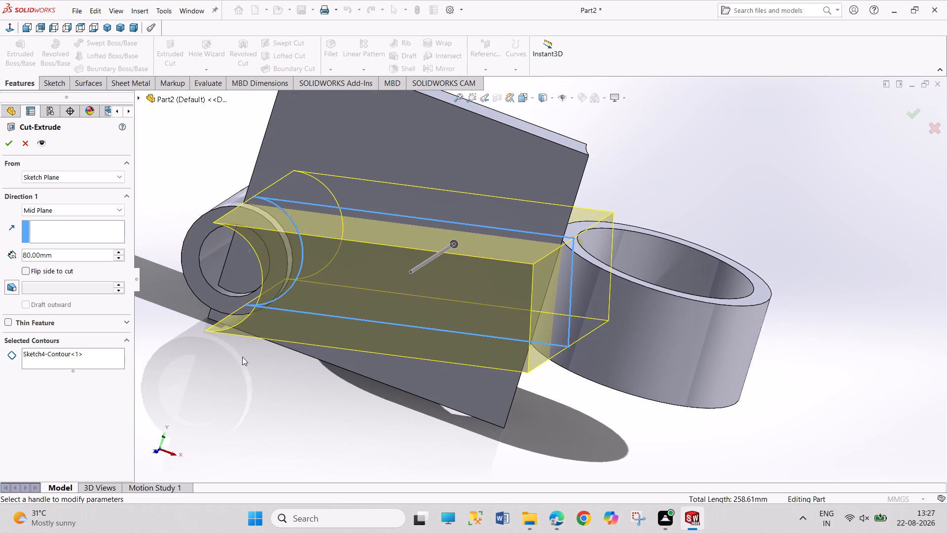
{"action": "left_click", "coordinate": [28, 267]}
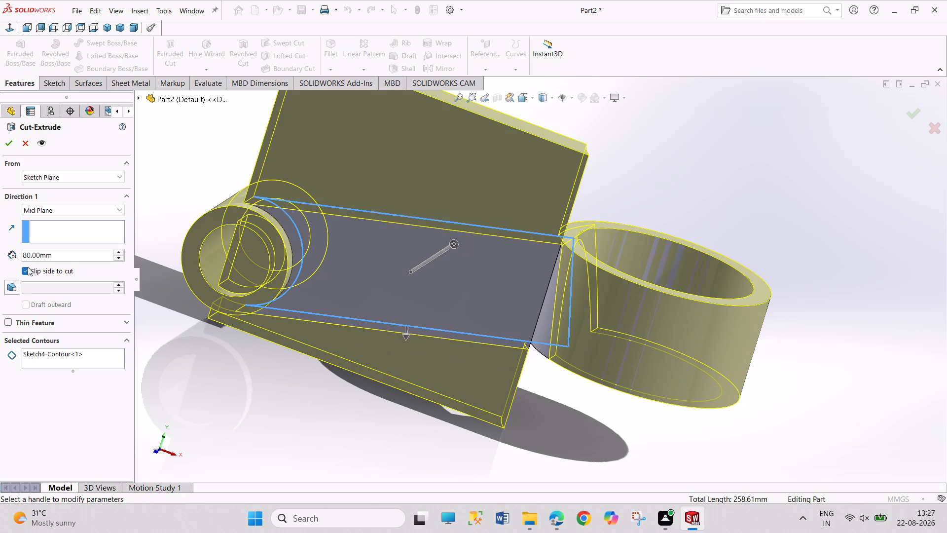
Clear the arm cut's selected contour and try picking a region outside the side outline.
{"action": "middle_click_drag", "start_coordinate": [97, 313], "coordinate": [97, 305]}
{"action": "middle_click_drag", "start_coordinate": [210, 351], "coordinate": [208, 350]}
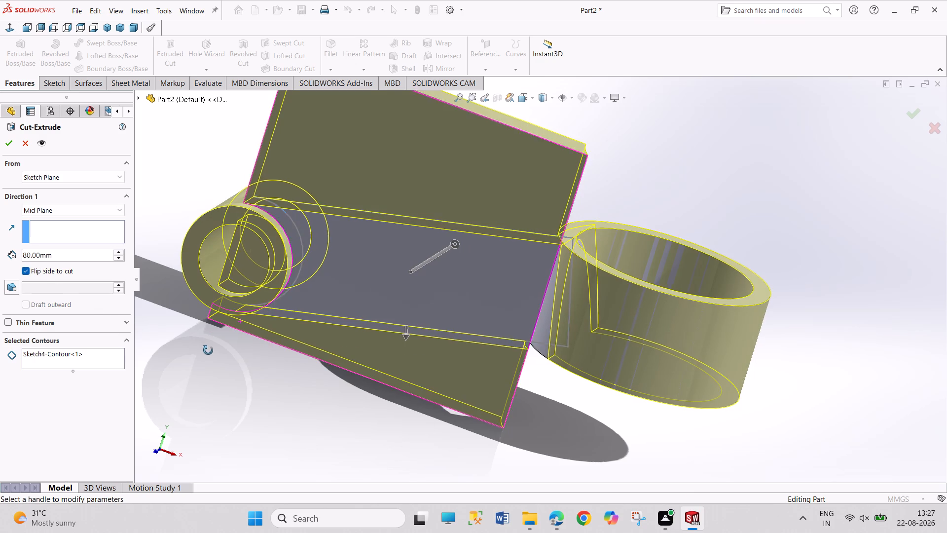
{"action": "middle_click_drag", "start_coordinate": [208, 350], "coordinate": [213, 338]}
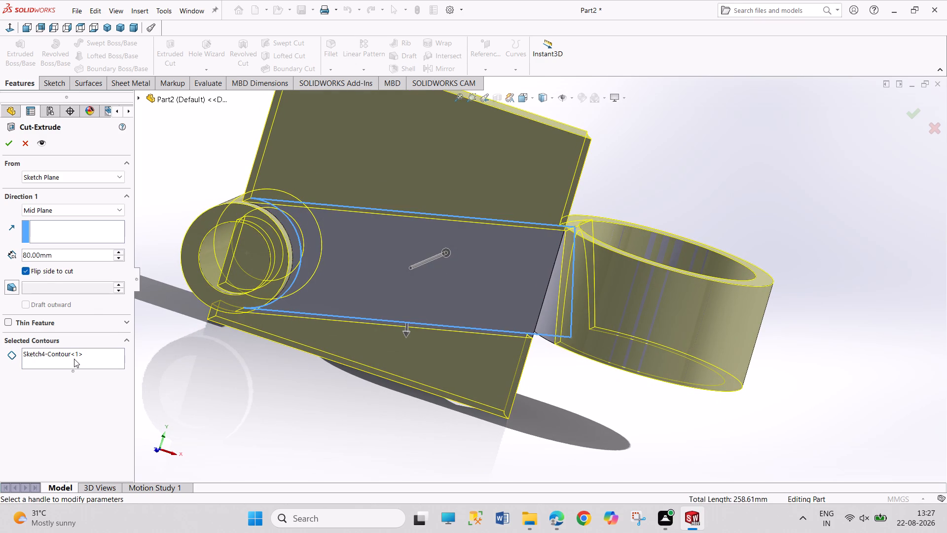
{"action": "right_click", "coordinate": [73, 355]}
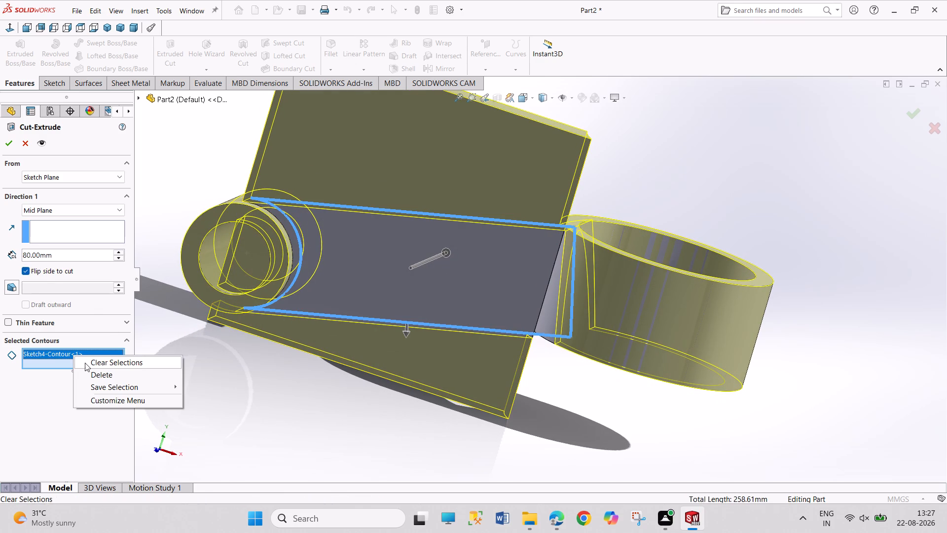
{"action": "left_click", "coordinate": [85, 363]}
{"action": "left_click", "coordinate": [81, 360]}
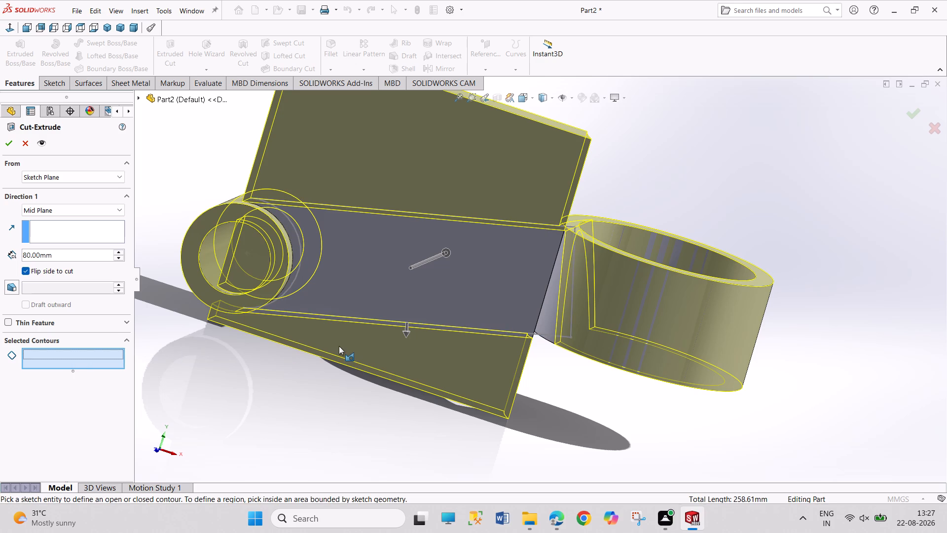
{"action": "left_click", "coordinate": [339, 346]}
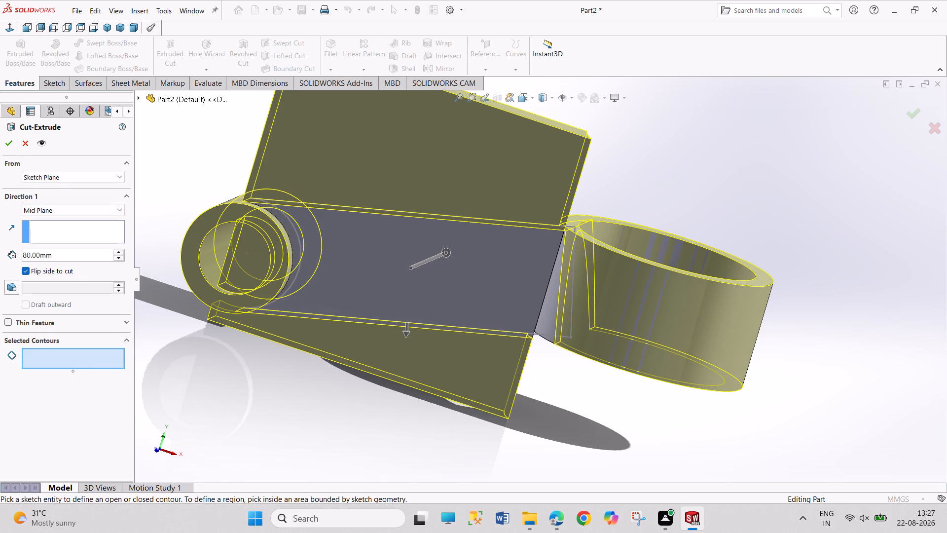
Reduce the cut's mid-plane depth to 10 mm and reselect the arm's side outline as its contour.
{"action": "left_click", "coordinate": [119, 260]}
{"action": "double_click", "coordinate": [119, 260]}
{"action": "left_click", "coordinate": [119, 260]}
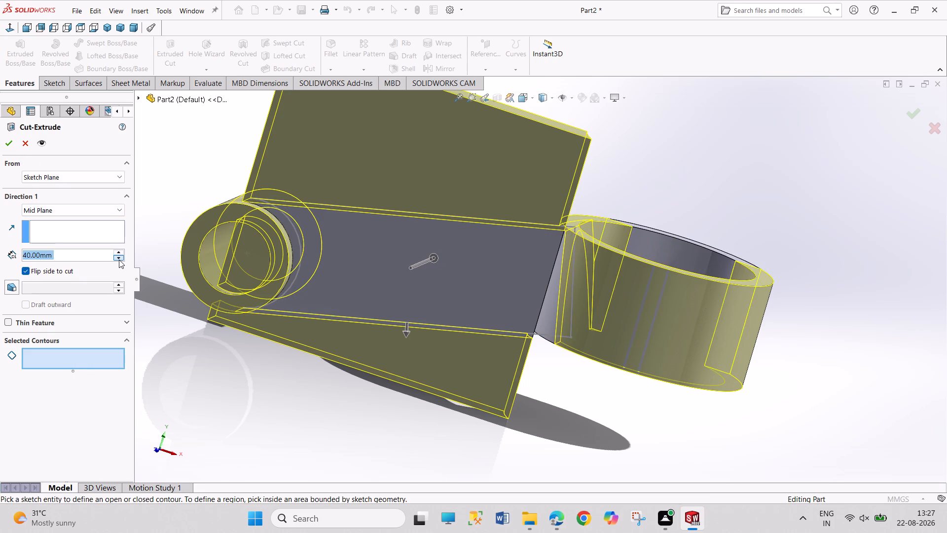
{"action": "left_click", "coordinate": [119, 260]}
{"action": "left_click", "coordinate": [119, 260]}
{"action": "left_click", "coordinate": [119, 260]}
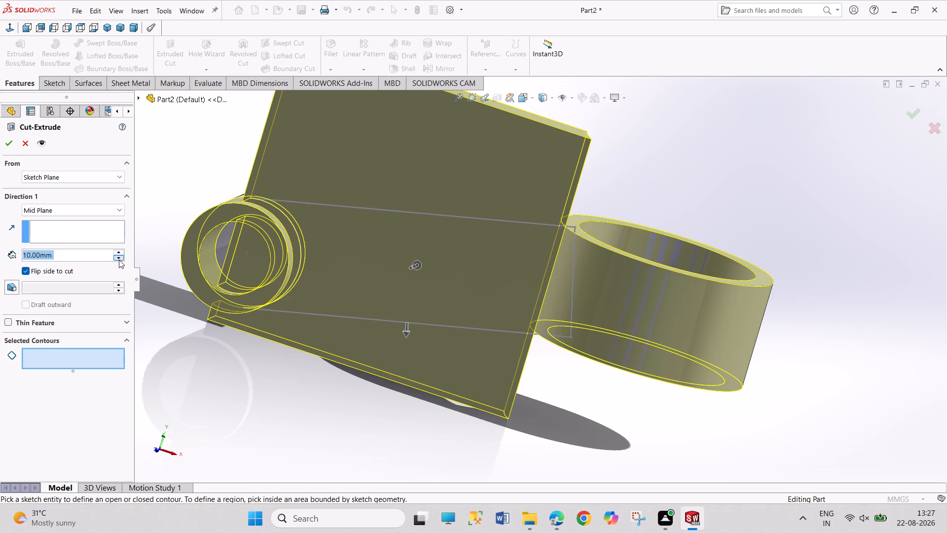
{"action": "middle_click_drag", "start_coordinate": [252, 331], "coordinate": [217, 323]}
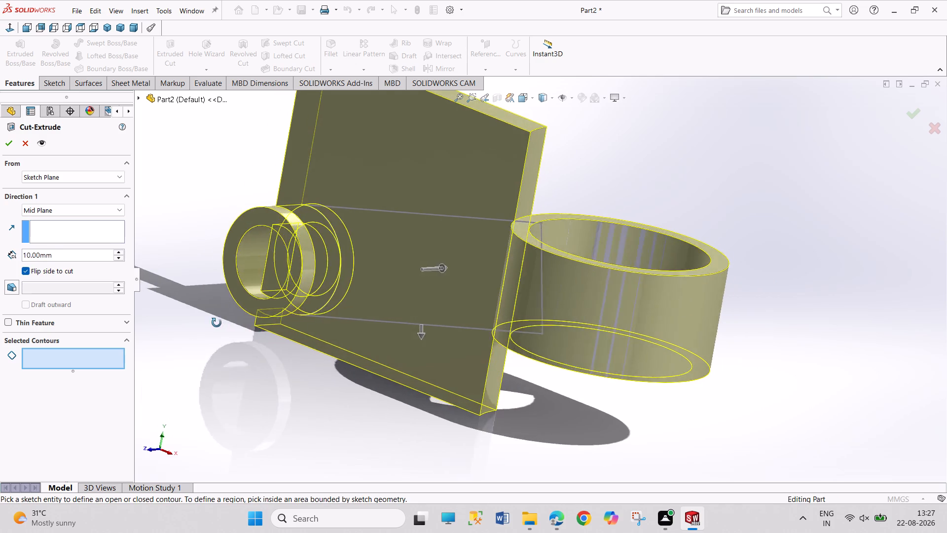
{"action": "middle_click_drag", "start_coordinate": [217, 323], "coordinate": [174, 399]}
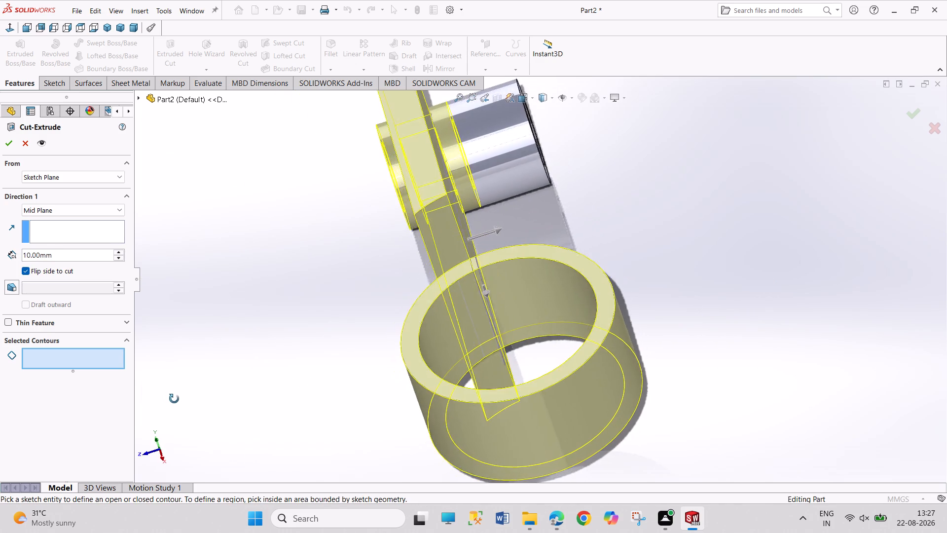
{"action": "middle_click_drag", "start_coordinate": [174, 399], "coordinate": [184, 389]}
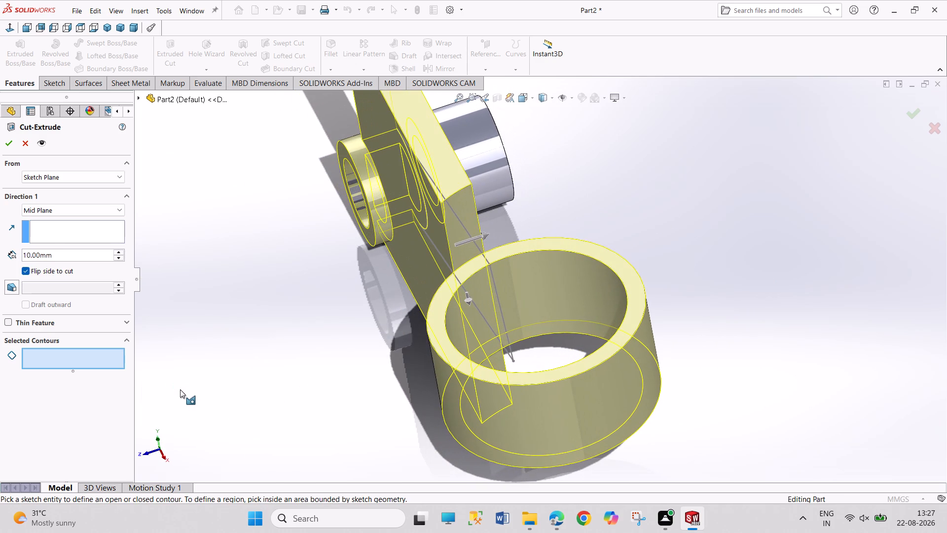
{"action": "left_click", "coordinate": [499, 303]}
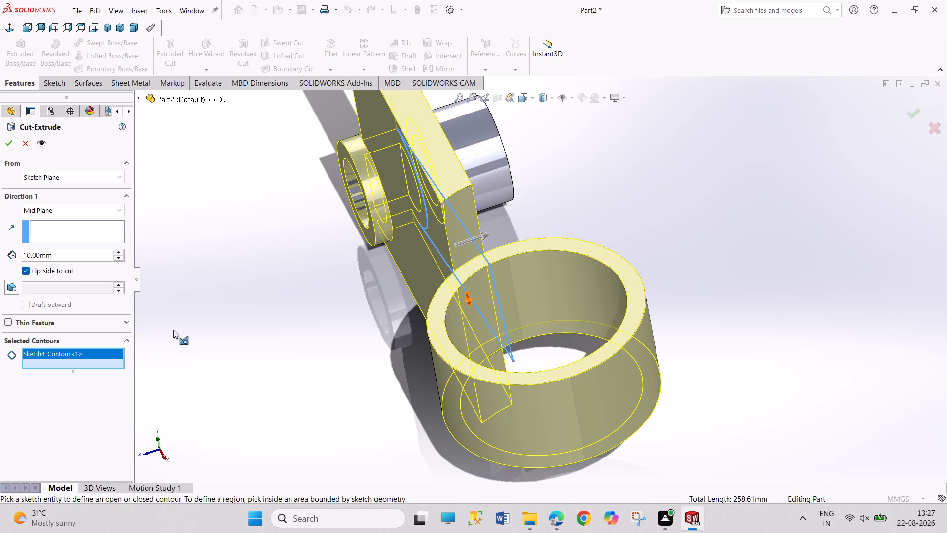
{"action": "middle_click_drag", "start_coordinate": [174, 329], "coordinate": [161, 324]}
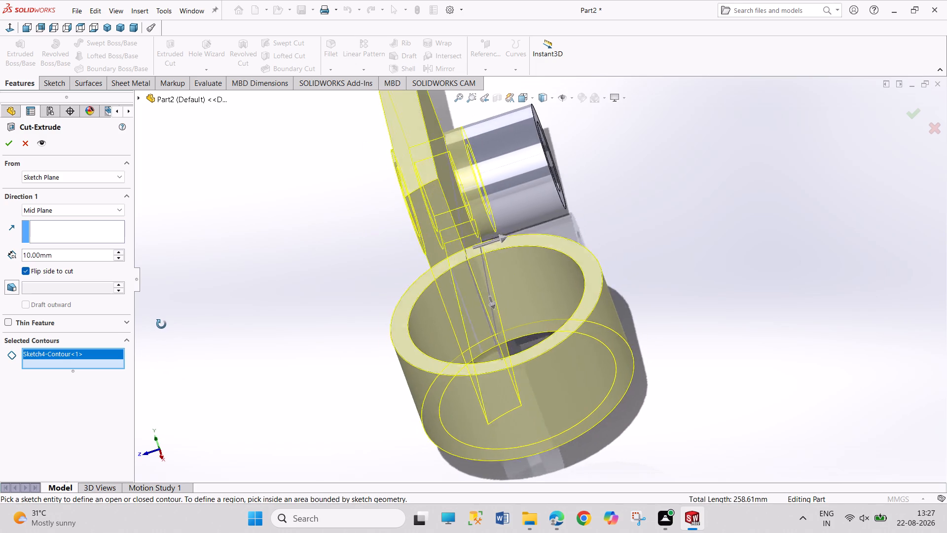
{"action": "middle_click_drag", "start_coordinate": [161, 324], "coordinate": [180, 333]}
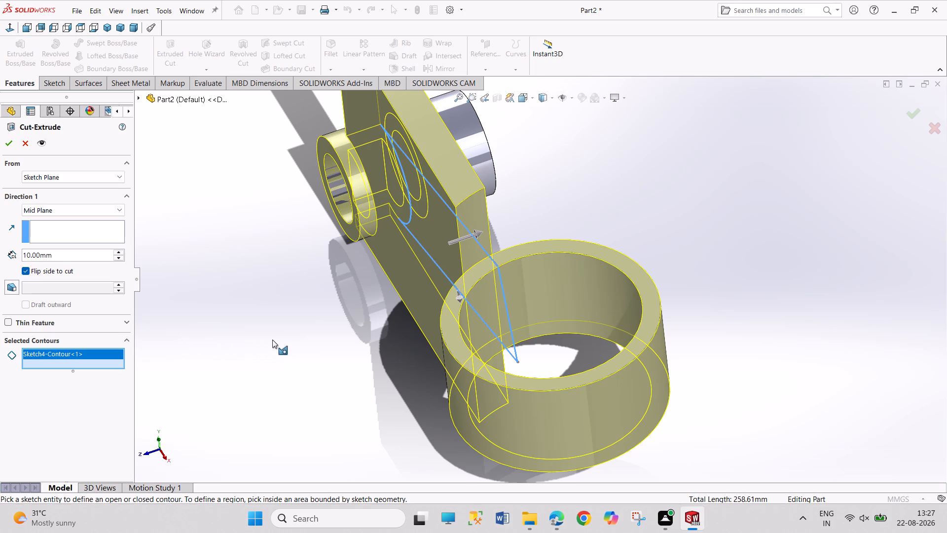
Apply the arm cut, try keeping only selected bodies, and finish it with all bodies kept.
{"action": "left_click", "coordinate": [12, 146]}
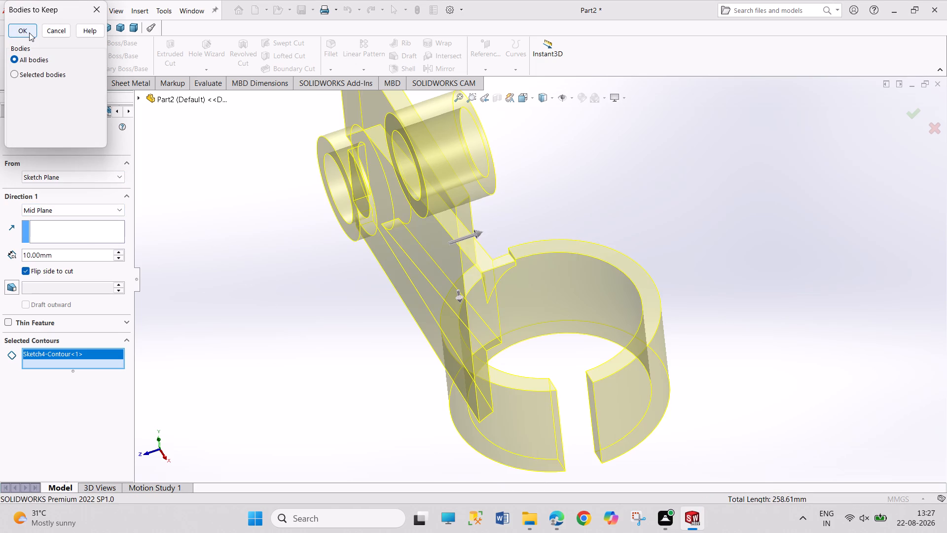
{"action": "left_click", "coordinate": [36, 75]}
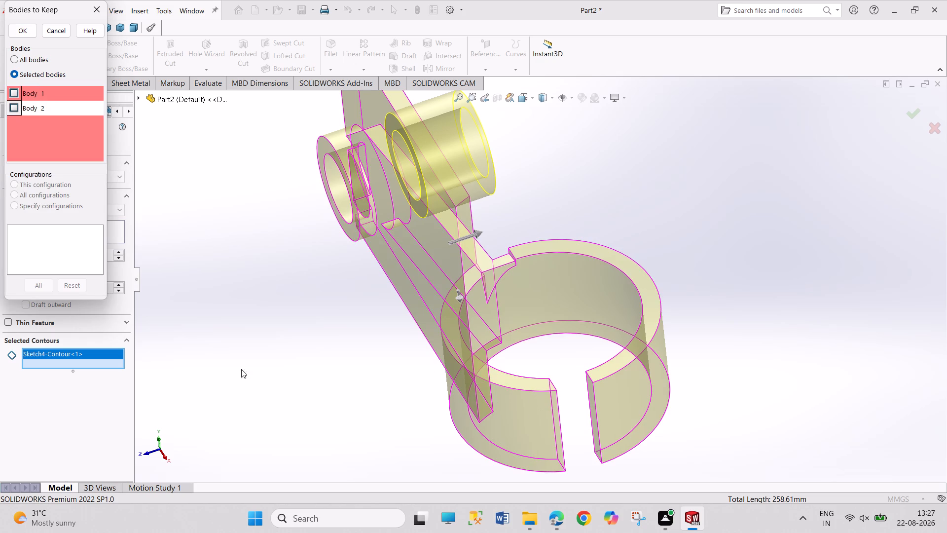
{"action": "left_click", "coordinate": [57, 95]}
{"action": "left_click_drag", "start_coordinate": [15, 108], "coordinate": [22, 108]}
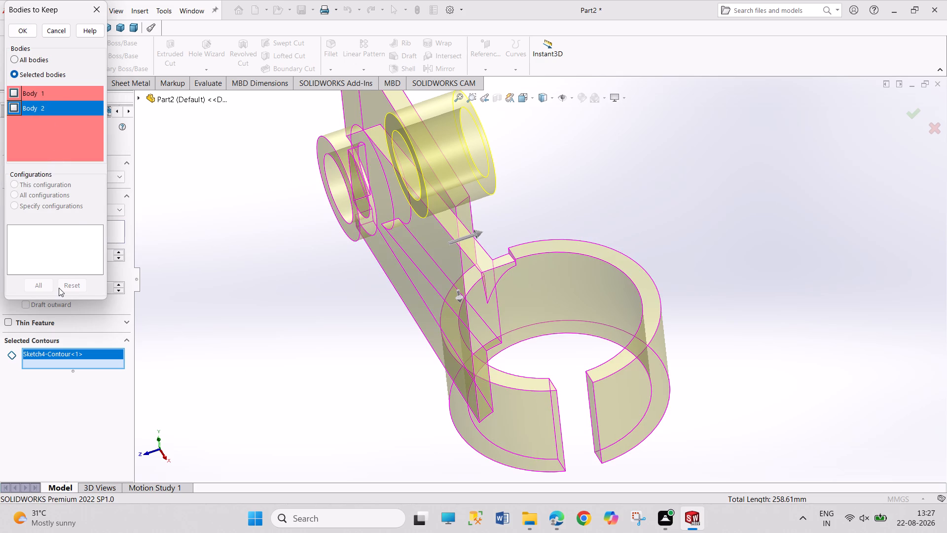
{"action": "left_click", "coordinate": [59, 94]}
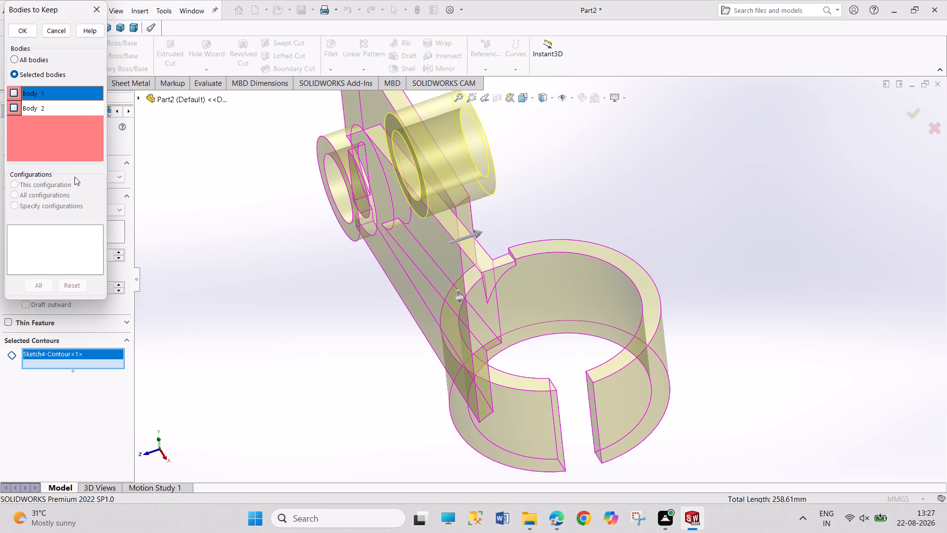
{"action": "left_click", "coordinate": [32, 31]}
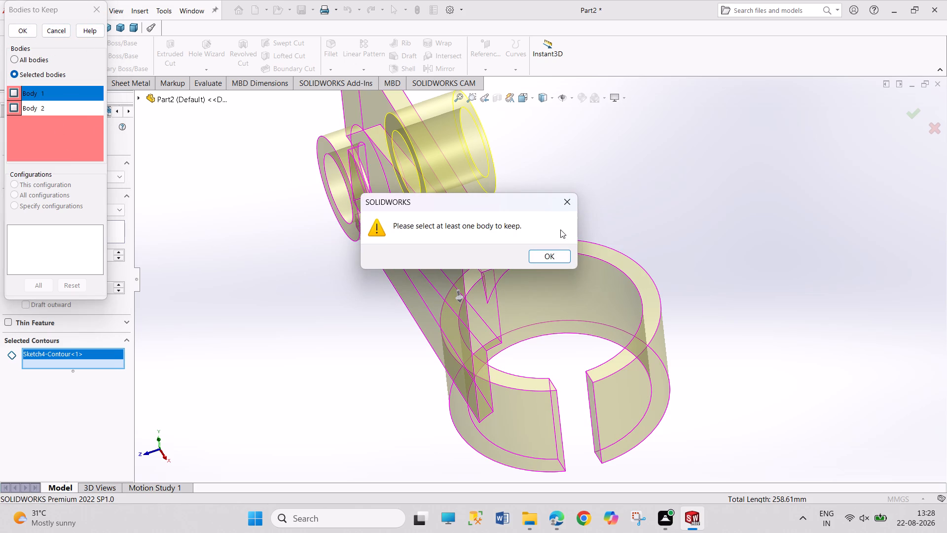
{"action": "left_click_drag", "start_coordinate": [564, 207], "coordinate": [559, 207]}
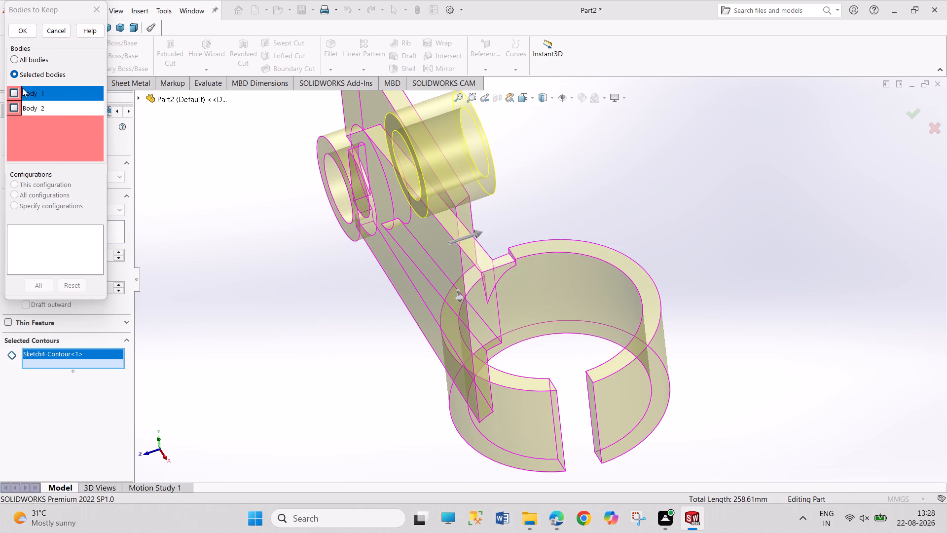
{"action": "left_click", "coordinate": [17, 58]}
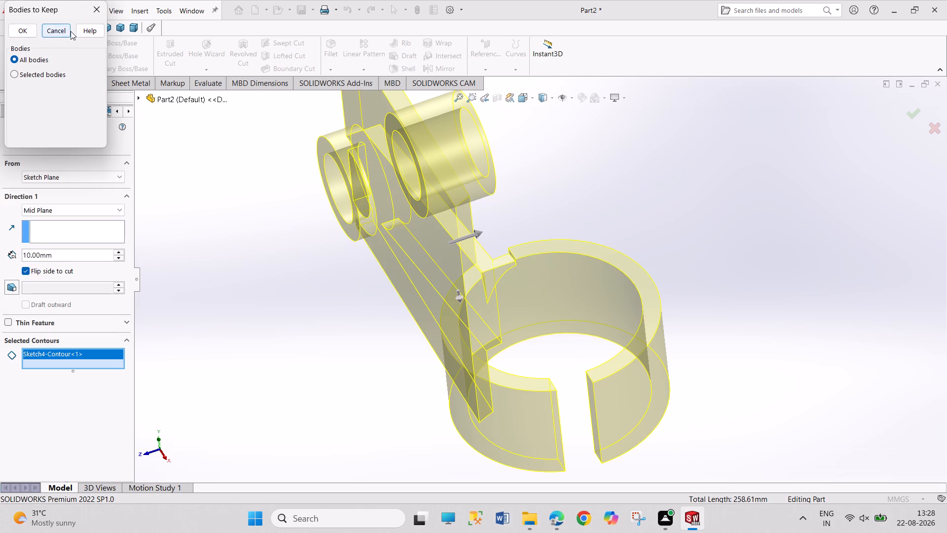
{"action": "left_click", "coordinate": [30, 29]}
Undo the arm's extruded cut and its boss extrusion, leaving both arm outline sketches in place.
{"action": "middle_click_drag", "start_coordinate": [295, 237], "coordinate": [308, 251]}
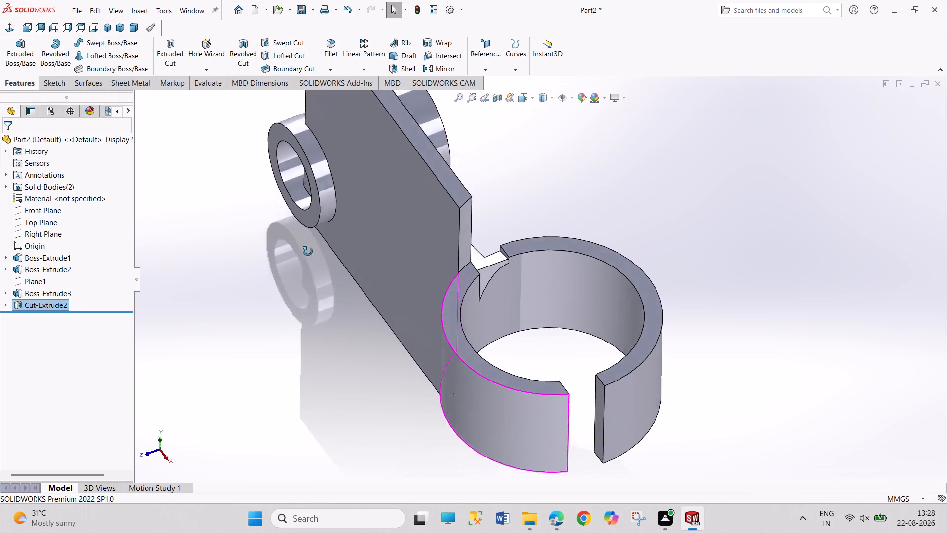
{"action": "middle_click_drag", "start_coordinate": [308, 251], "coordinate": [365, 253]}
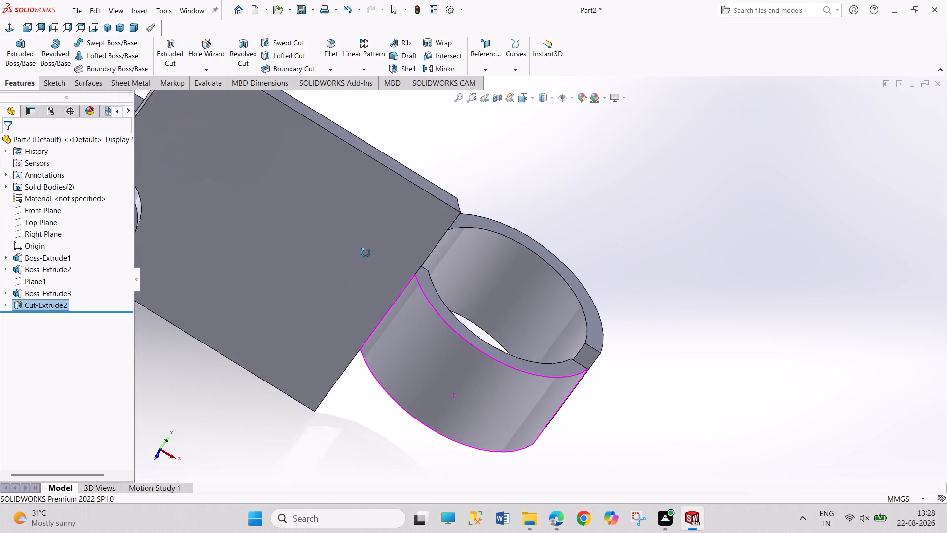
{"action": "middle_click_drag", "start_coordinate": [365, 253], "coordinate": [360, 245]}
{"action": "key", "text": "ctrl+z"}
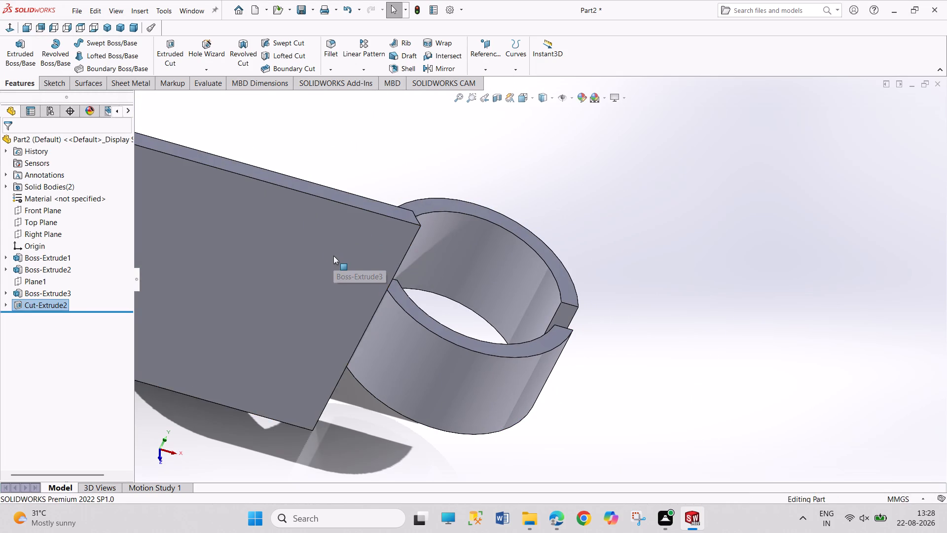
{"action": "key", "text": "ctrl+z"}
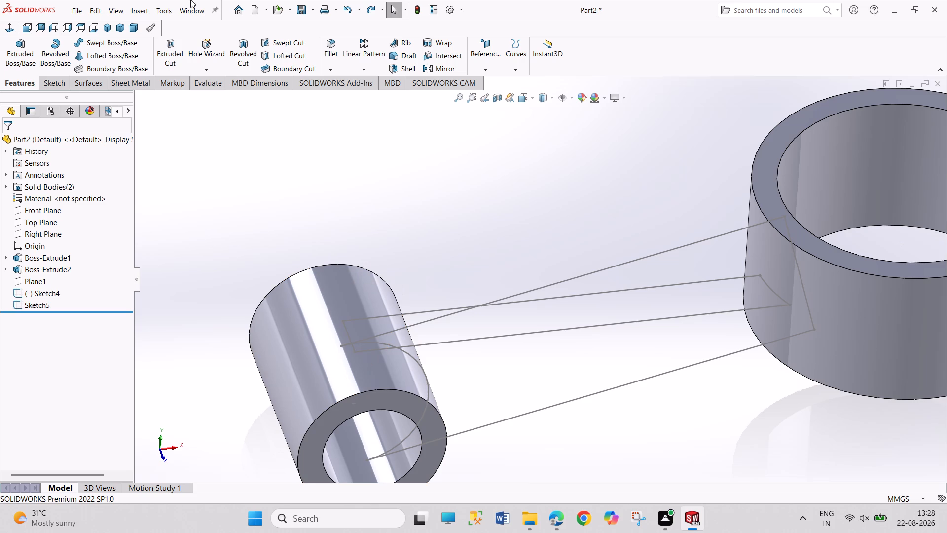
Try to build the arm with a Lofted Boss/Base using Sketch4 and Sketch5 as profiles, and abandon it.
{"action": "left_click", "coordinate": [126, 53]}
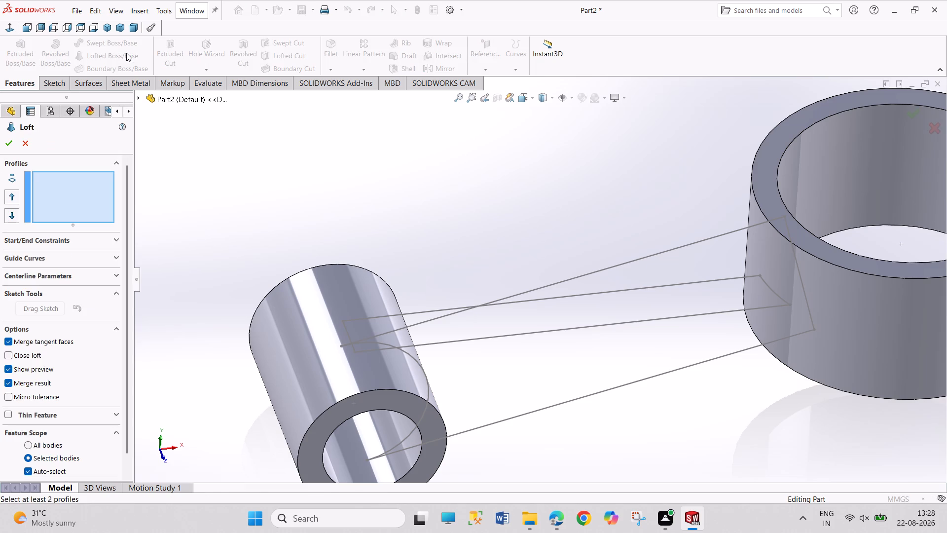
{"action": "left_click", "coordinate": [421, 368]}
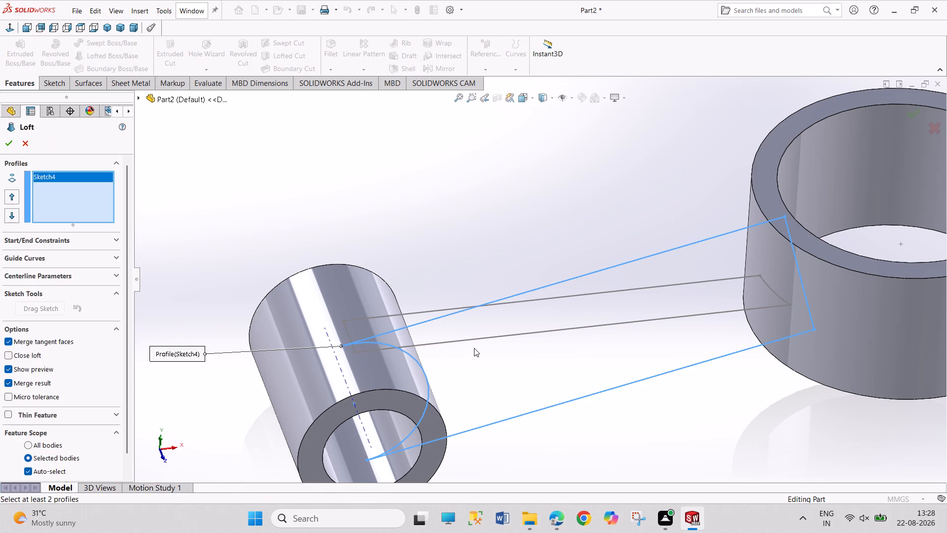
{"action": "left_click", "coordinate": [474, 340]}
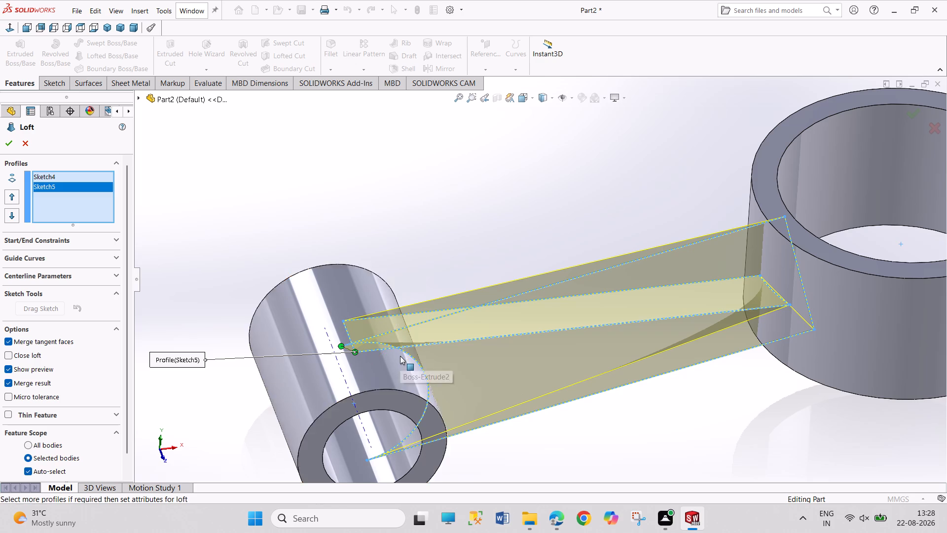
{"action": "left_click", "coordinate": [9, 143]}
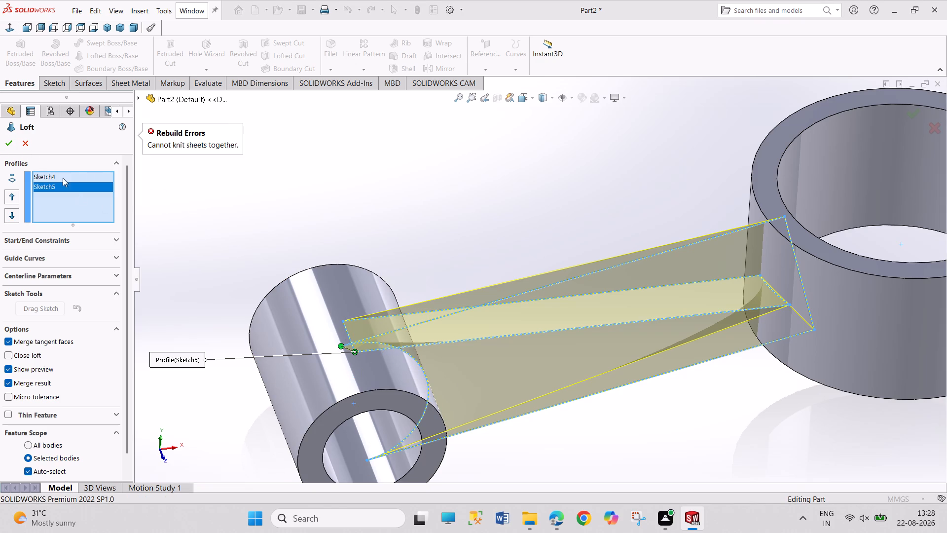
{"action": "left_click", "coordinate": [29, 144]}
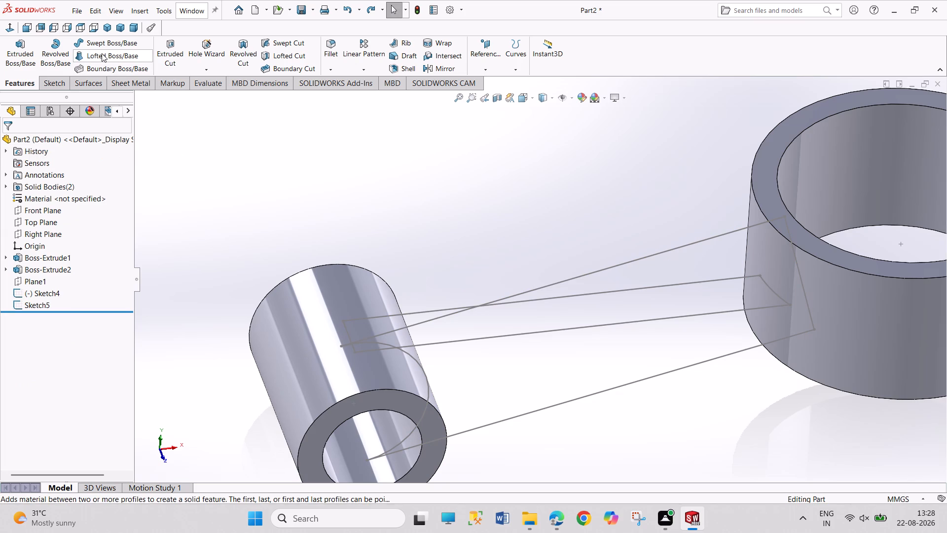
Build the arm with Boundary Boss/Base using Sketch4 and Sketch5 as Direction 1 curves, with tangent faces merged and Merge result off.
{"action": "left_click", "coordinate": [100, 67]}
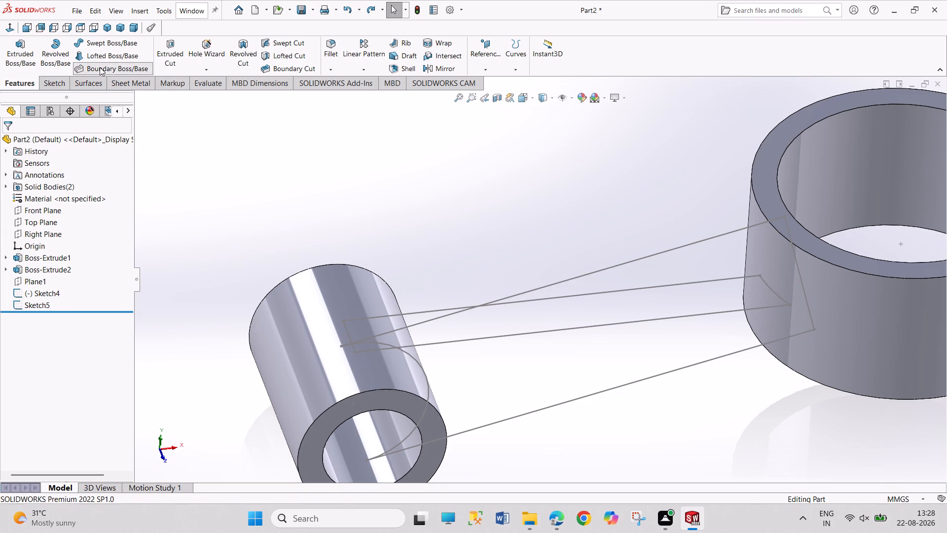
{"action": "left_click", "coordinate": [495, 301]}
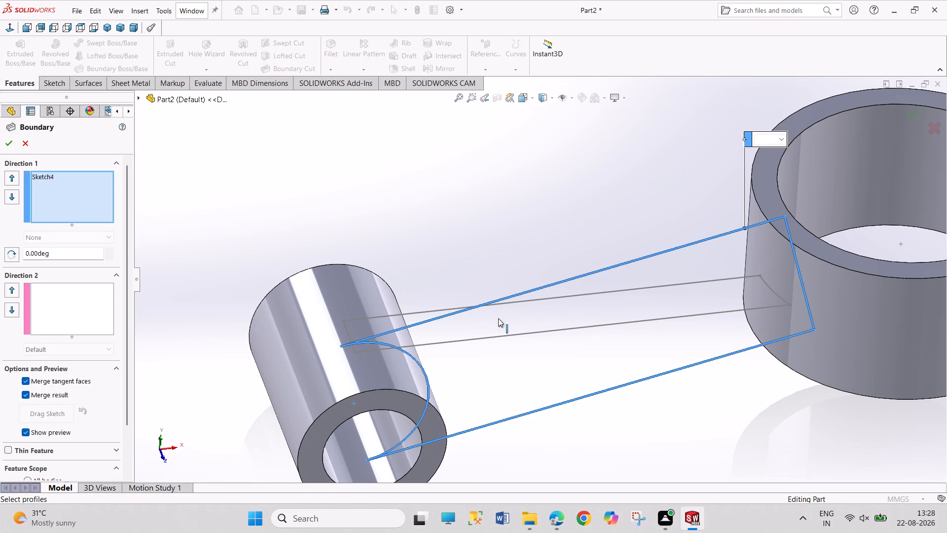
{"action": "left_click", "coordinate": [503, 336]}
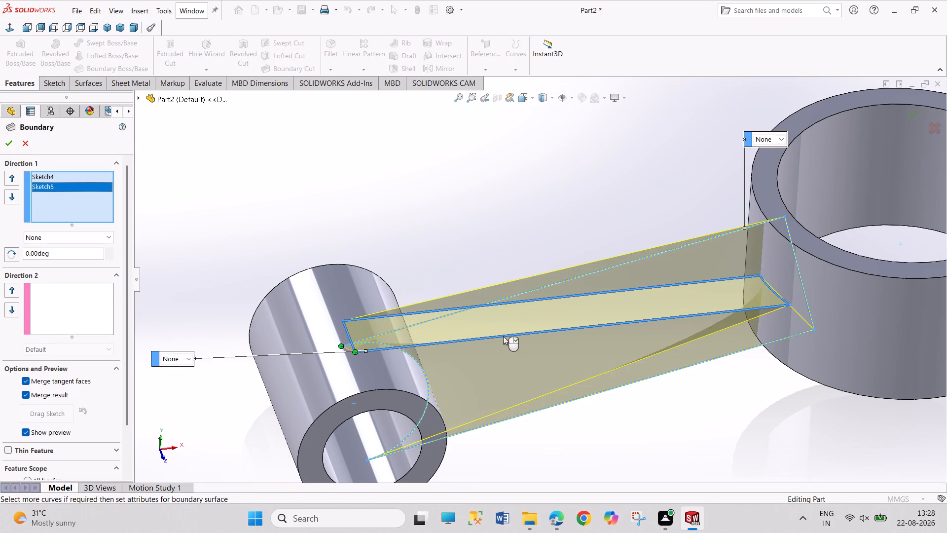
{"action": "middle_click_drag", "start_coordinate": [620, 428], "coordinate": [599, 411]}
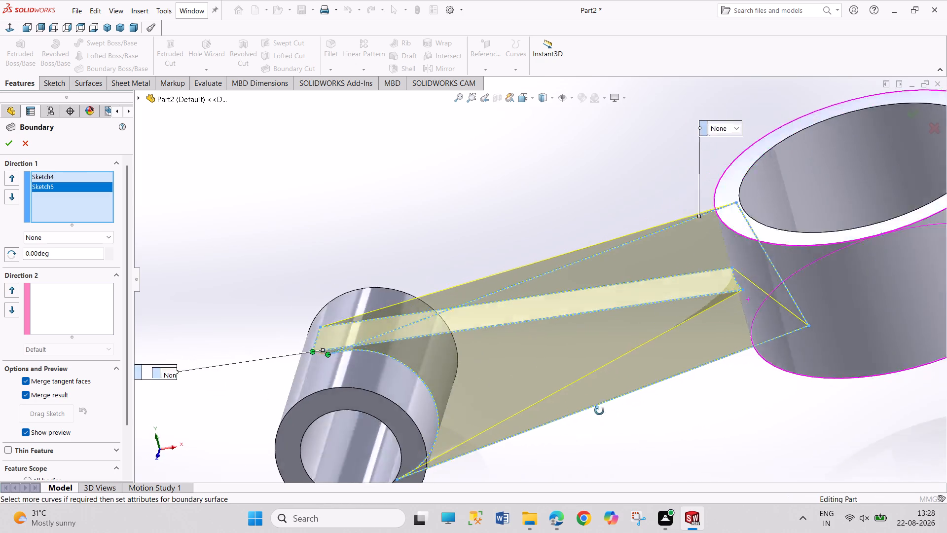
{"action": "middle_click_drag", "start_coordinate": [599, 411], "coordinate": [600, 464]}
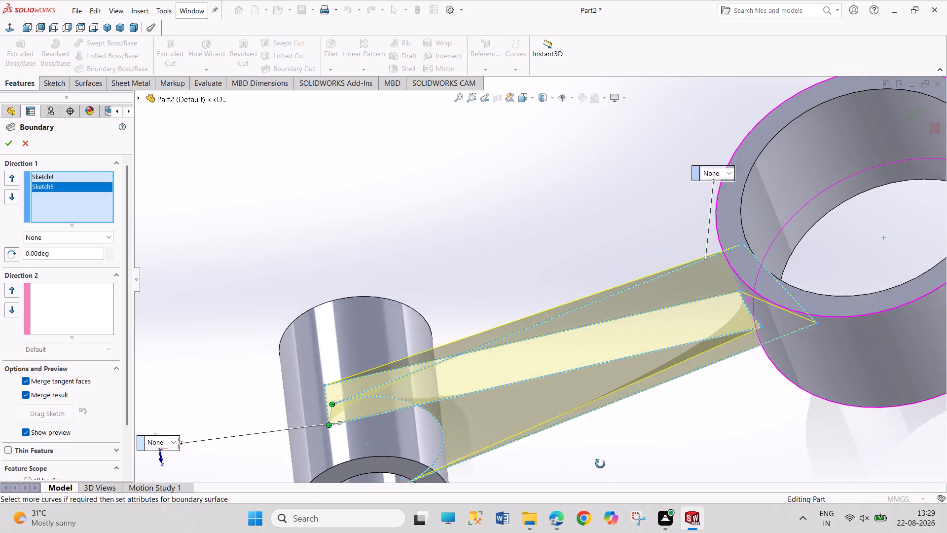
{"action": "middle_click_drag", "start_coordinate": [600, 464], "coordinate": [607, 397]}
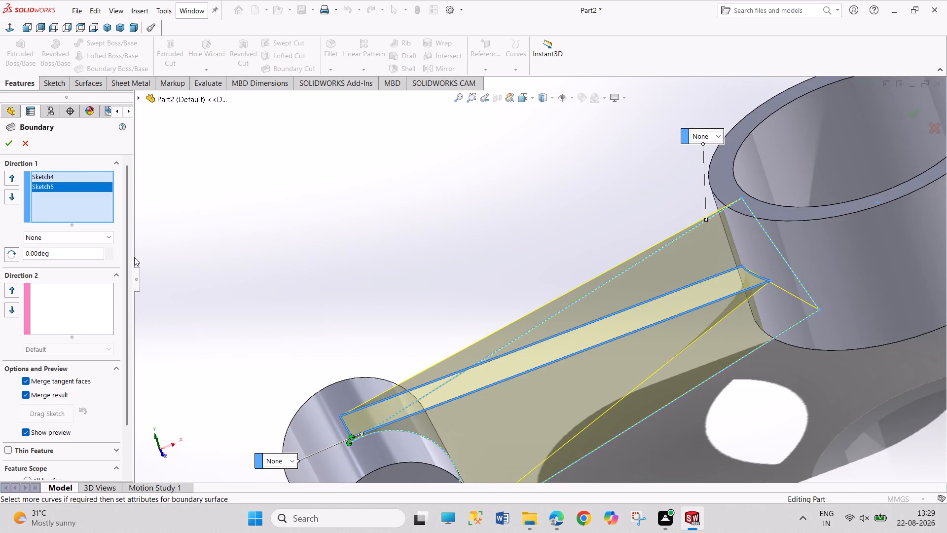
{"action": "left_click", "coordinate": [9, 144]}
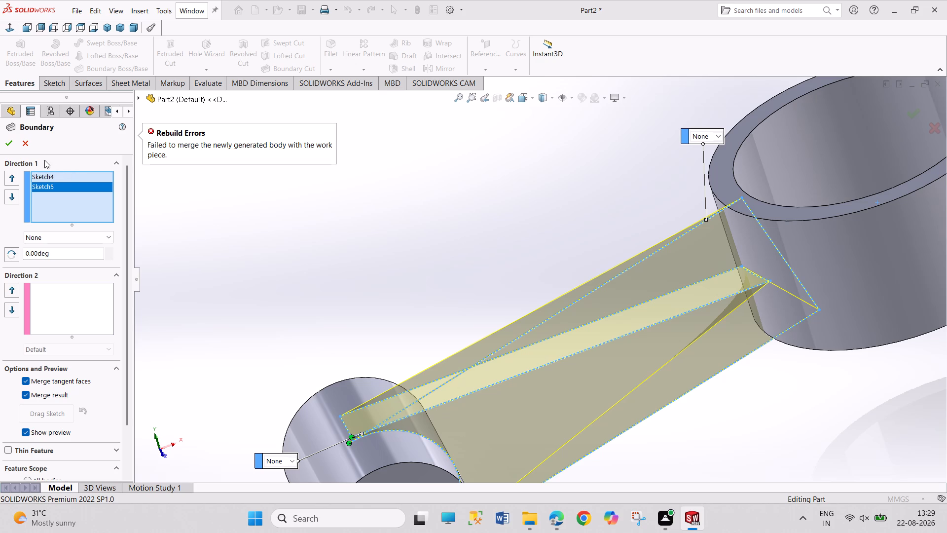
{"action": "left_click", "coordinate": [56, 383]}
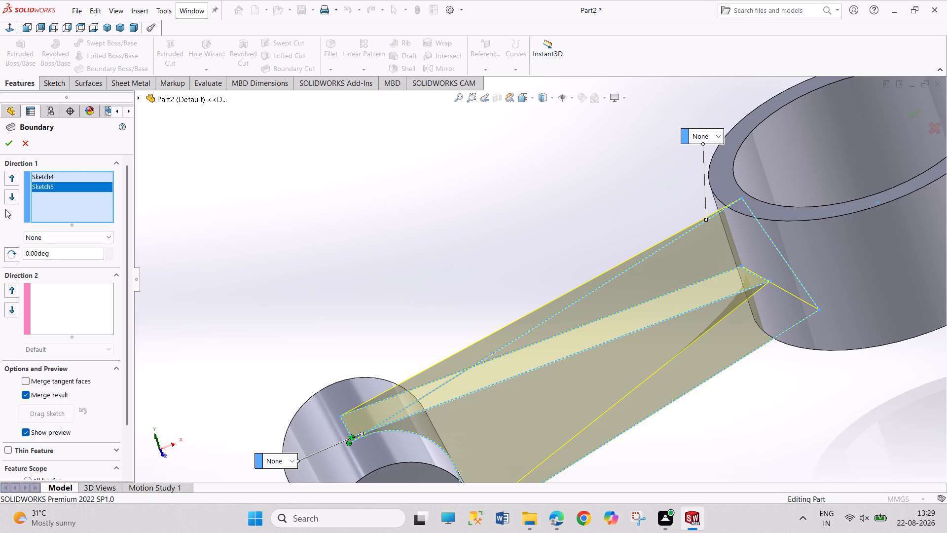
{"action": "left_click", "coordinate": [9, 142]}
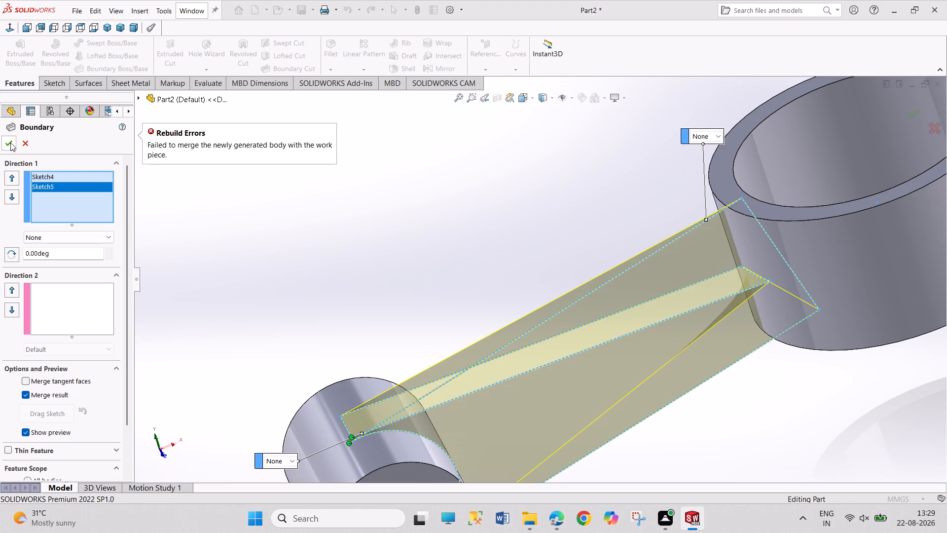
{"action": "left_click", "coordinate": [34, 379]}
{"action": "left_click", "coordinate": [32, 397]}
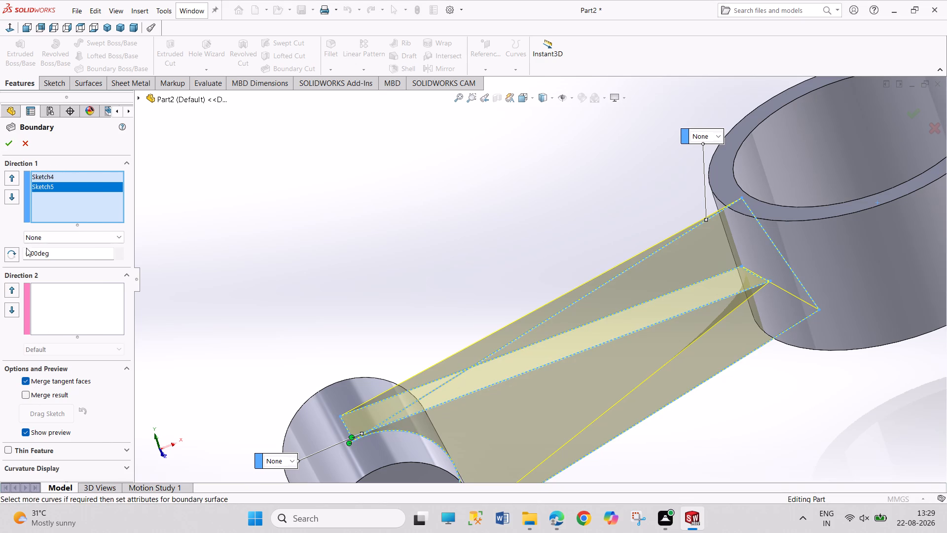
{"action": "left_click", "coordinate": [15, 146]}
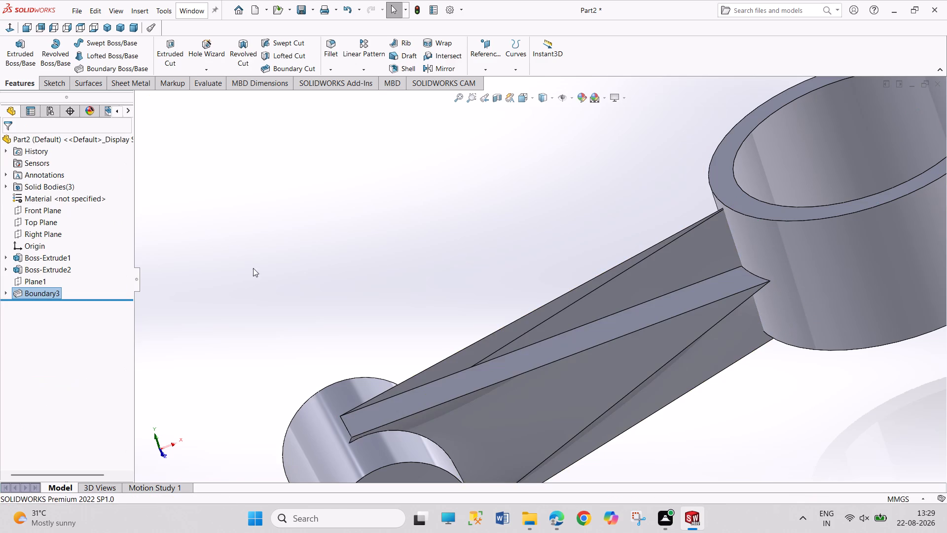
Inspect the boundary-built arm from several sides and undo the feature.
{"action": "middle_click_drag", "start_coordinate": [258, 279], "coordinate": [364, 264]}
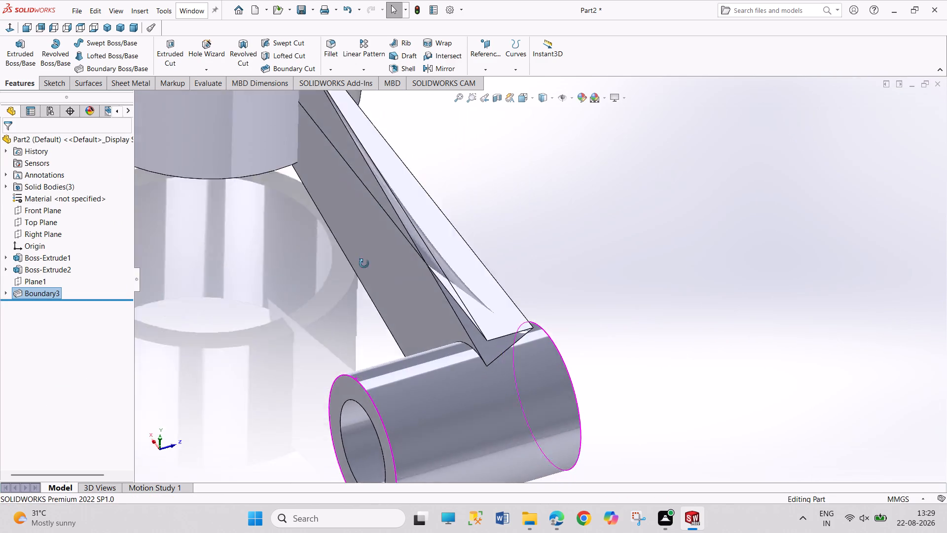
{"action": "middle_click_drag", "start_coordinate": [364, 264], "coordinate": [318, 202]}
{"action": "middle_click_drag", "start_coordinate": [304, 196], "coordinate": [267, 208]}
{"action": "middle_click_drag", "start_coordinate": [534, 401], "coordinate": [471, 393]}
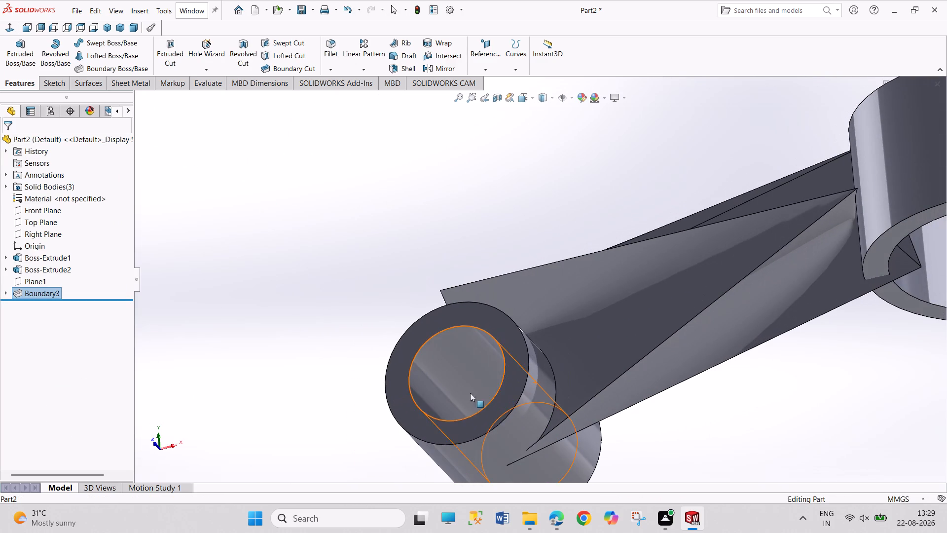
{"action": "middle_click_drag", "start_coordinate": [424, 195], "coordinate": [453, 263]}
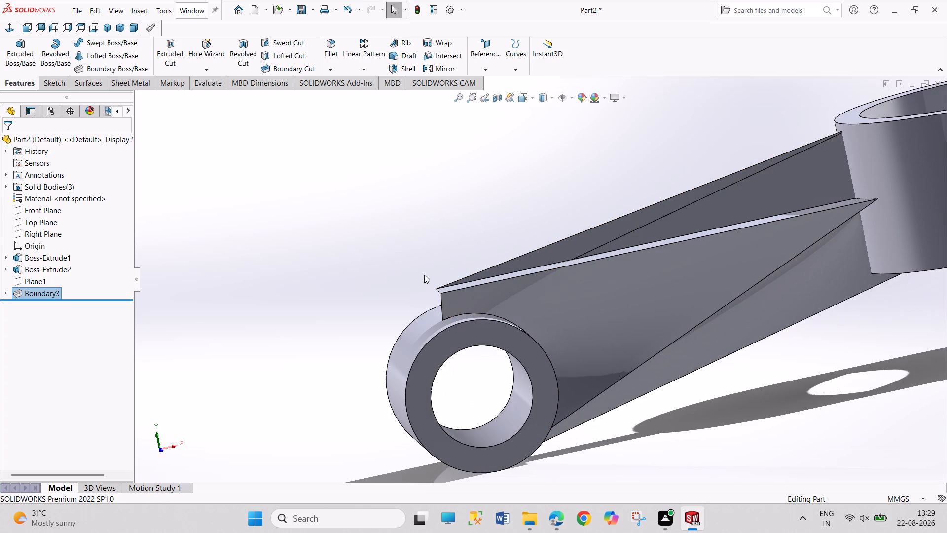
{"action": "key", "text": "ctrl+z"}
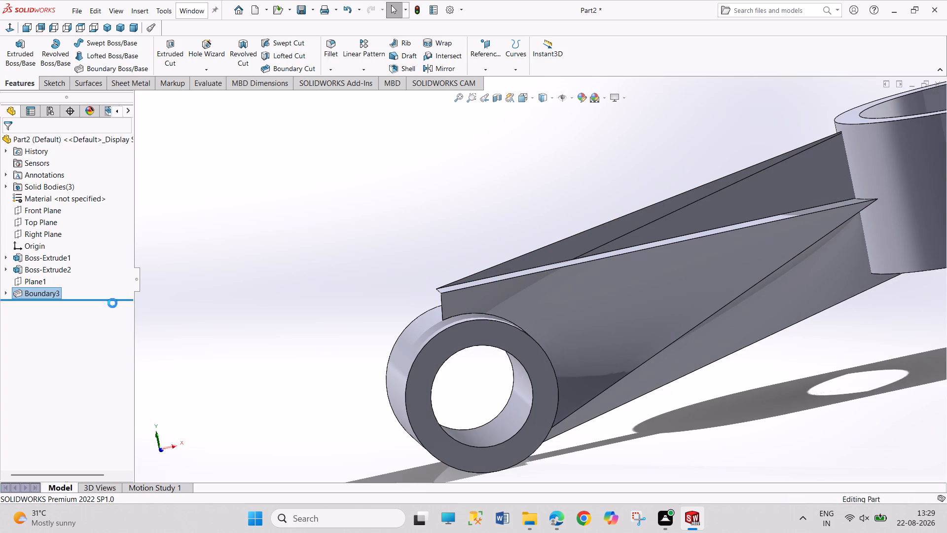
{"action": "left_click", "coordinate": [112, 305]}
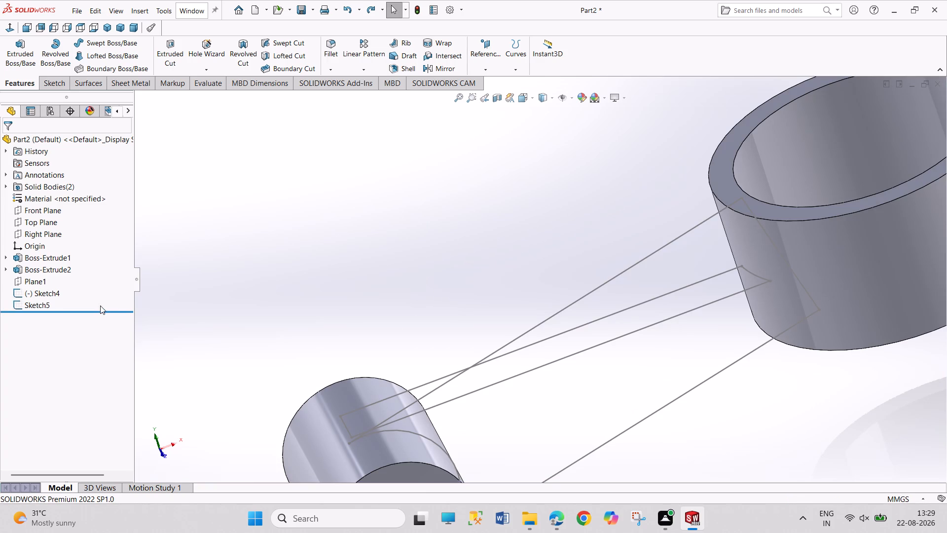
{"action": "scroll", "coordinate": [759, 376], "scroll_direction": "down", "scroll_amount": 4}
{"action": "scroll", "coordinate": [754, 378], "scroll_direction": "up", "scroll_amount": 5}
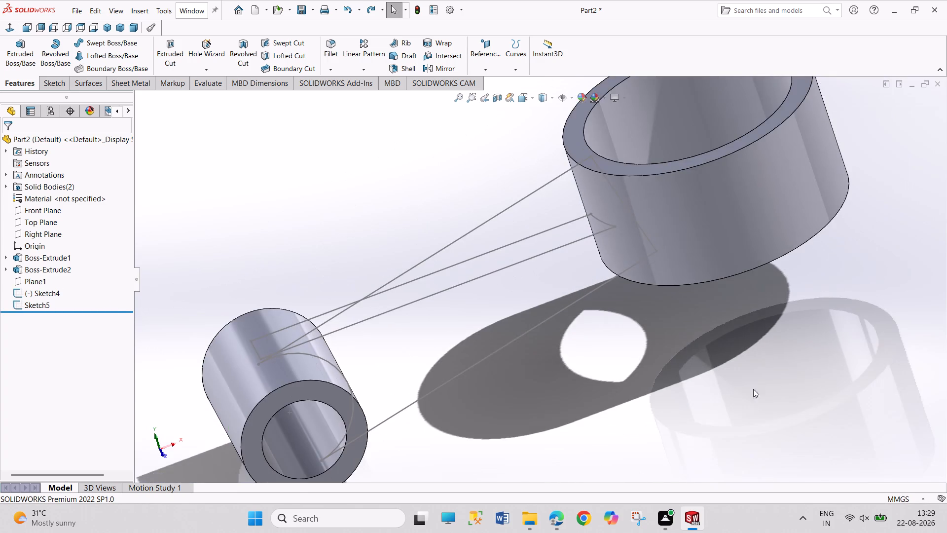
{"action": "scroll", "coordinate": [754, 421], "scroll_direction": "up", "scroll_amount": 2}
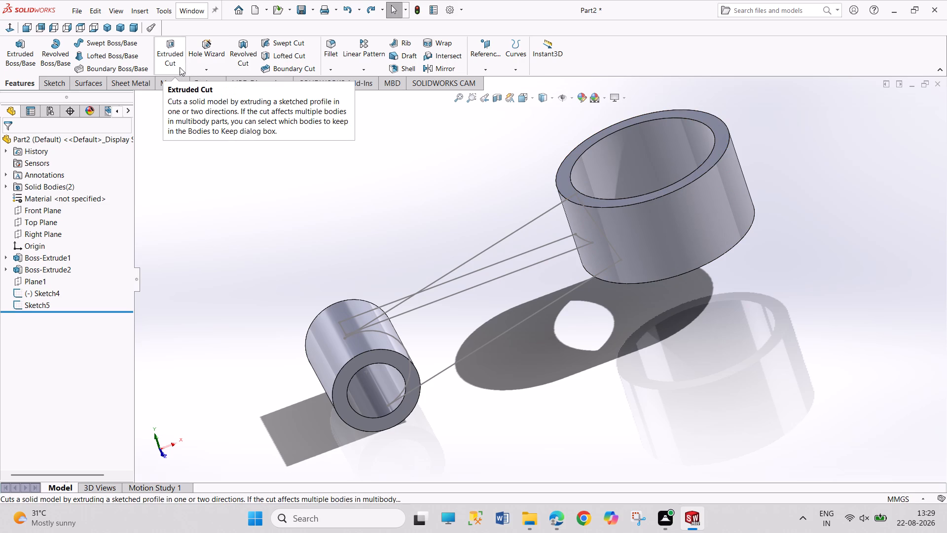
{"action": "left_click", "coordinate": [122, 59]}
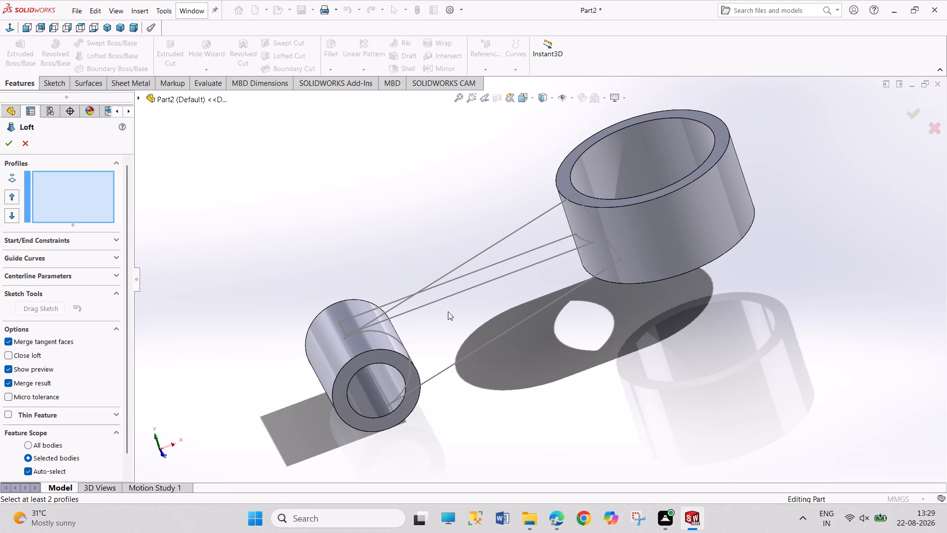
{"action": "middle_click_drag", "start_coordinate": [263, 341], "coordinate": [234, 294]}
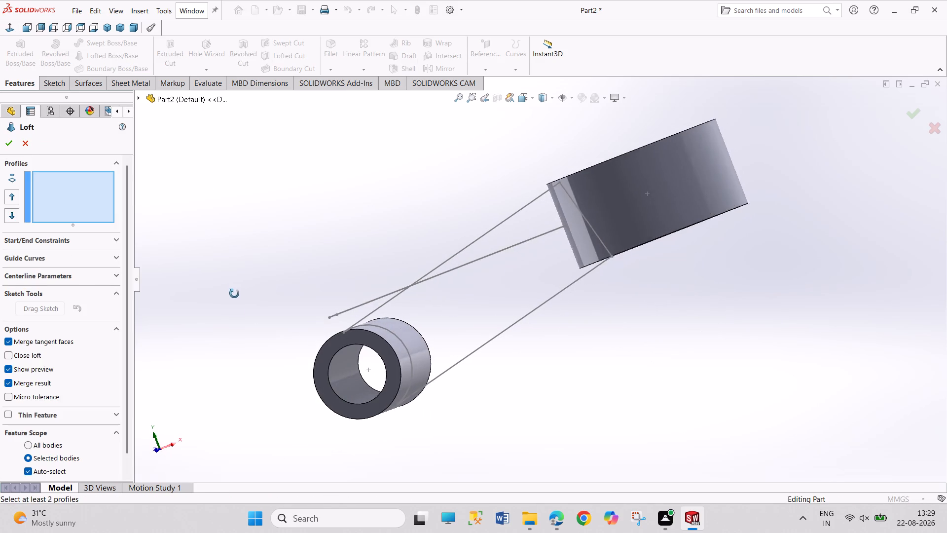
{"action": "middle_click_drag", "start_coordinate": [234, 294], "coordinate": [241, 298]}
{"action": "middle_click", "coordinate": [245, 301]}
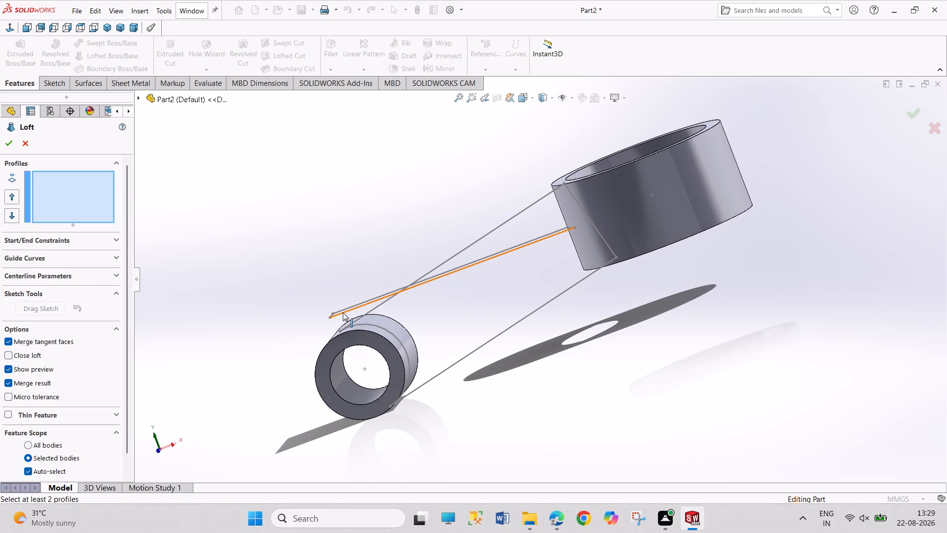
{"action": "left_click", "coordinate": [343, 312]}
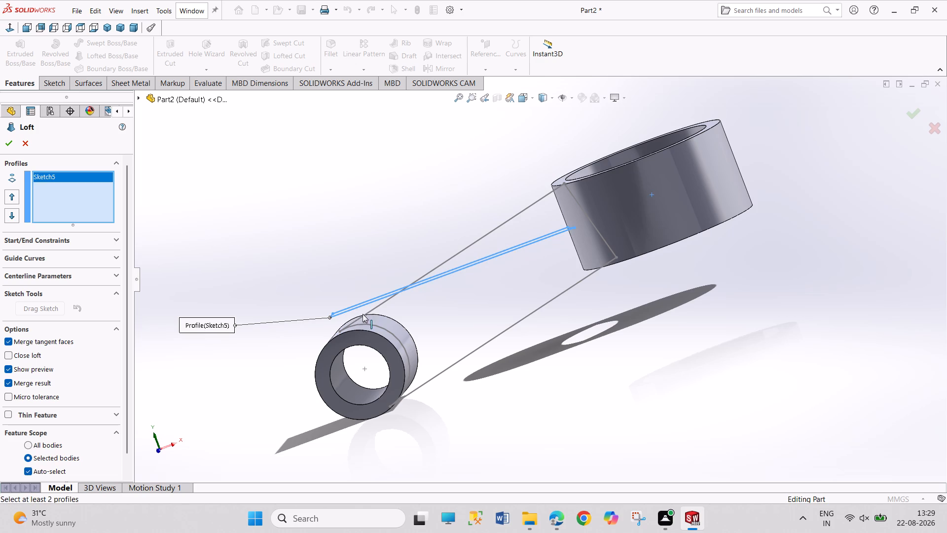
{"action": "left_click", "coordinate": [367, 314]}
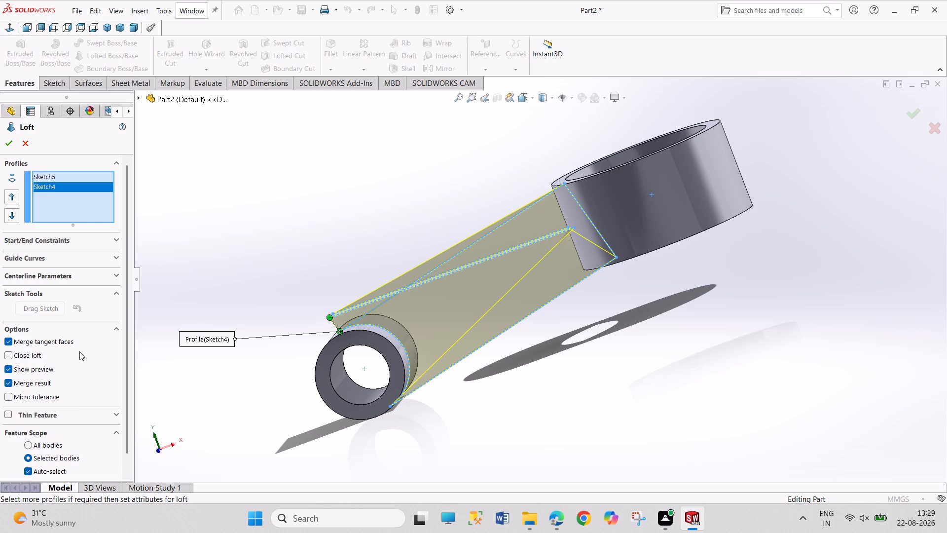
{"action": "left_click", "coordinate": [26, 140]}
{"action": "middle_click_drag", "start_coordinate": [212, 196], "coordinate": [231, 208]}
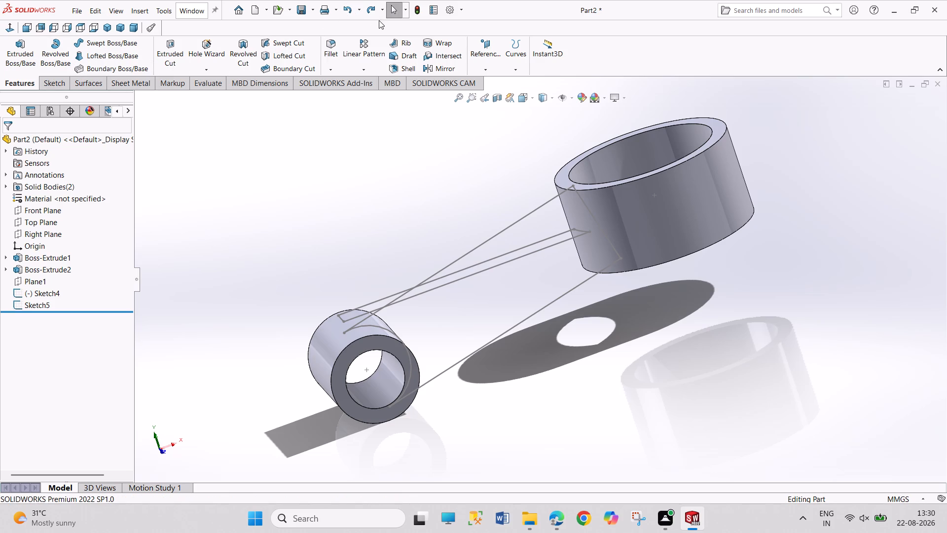
Switch the graphics-area selection mode from lasso to box selection and test it on empty space.
{"action": "left_click", "coordinate": [464, 16]}
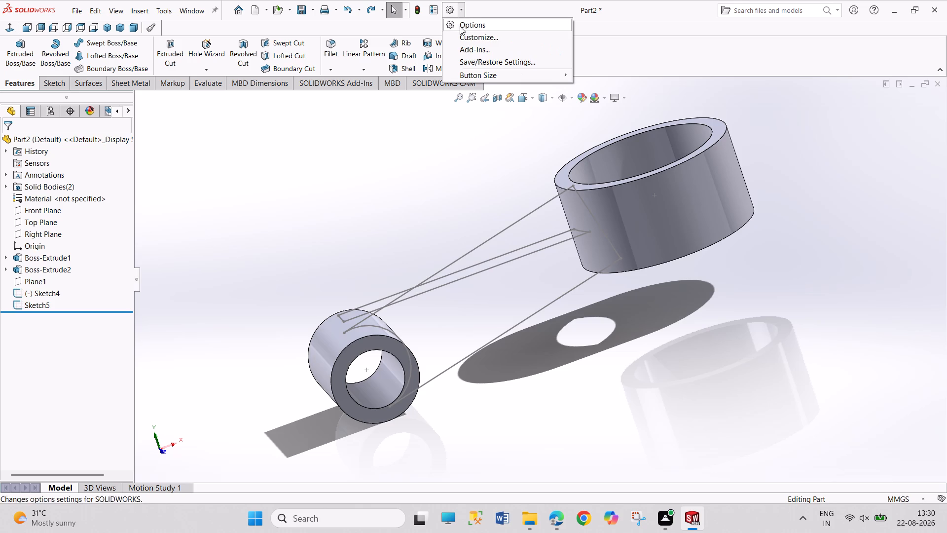
{"action": "left_click", "coordinate": [451, 135]}
{"action": "left_click_drag", "start_coordinate": [286, 118], "coordinate": [307, 149]}
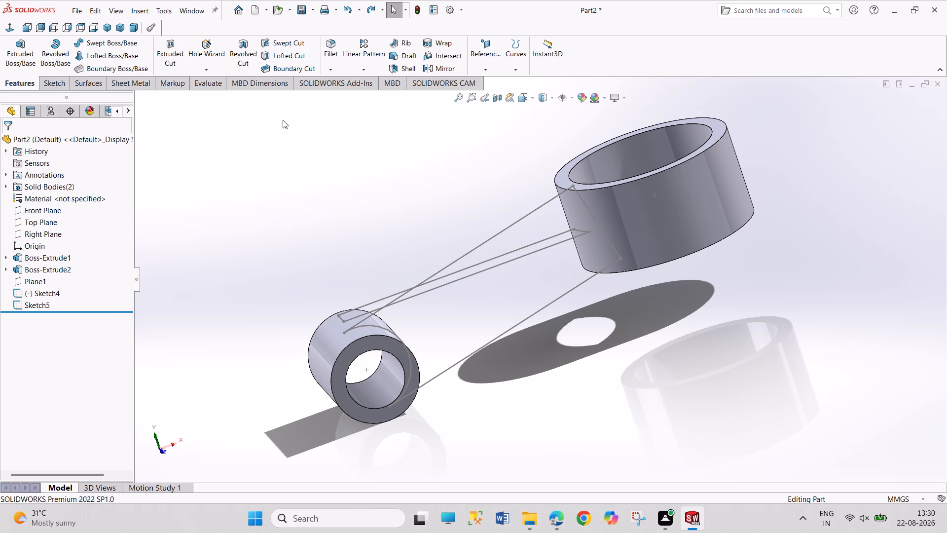
{"action": "left_click_drag", "start_coordinate": [283, 120], "coordinate": [309, 156]}
{"action": "left_click_drag", "start_coordinate": [295, 136], "coordinate": [315, 162]}
{"action": "right_click", "coordinate": [315, 161]}
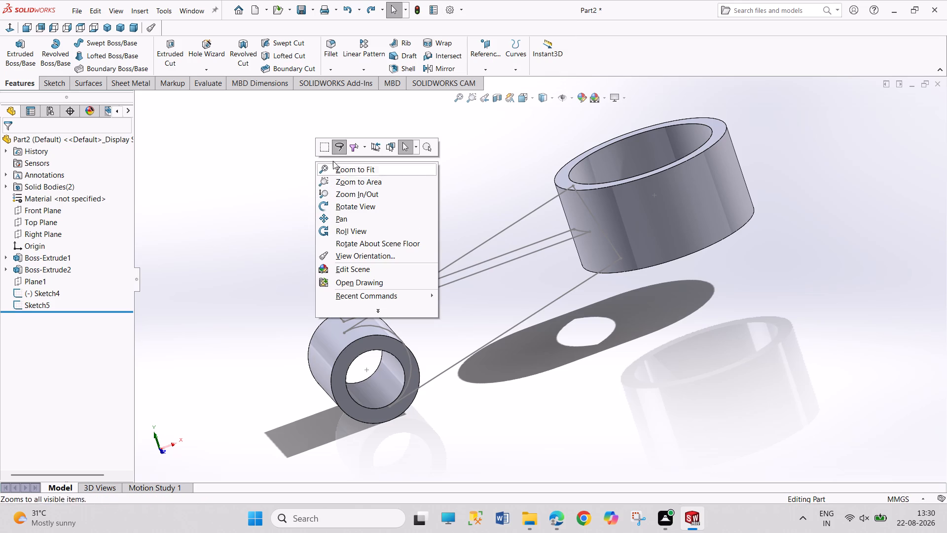
{"action": "left_click", "coordinate": [327, 142]}
{"action": "left_click_drag", "start_coordinate": [255, 139], "coordinate": [288, 176]}
{"action": "left_click_drag", "start_coordinate": [256, 152], "coordinate": [269, 180]}
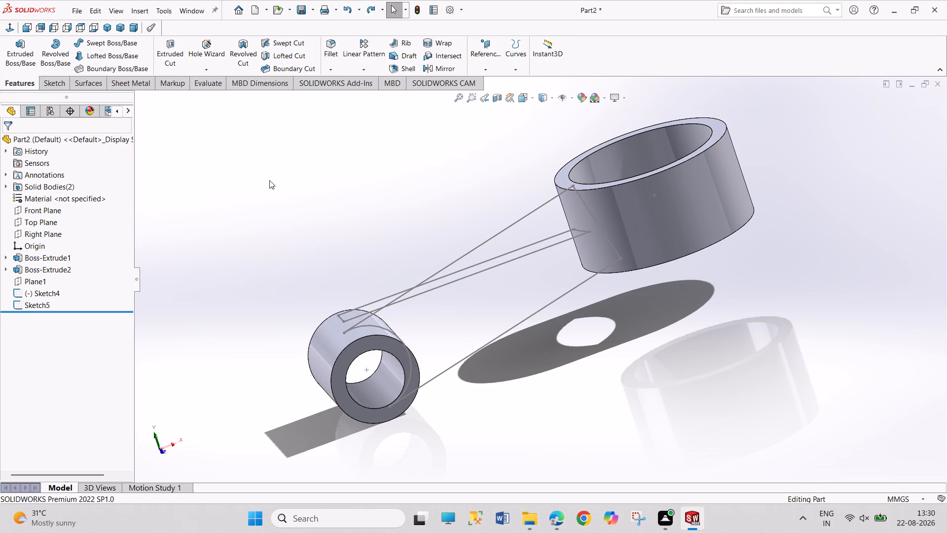
{"action": "left_click_drag", "start_coordinate": [269, 180], "coordinate": [277, 179]}
{"action": "left_click_drag", "start_coordinate": [248, 153], "coordinate": [276, 193]}
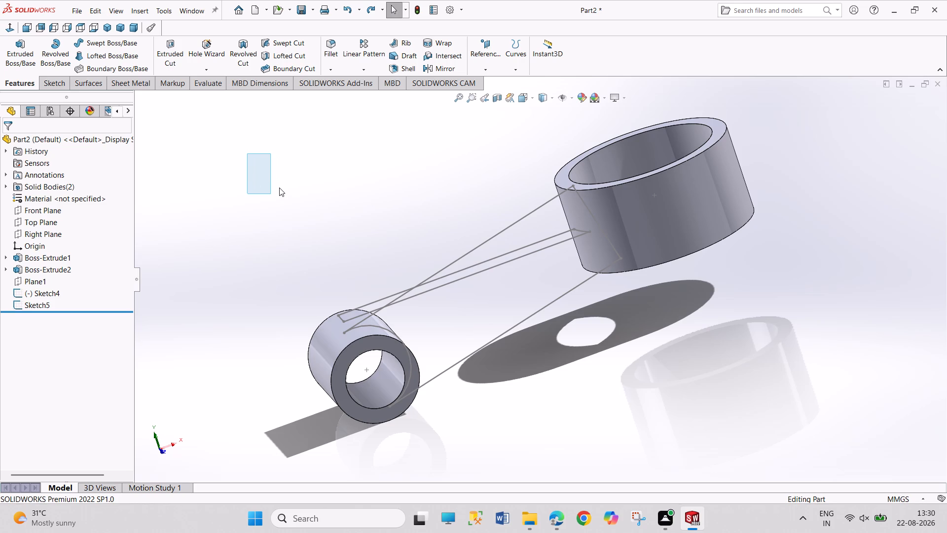
Extrude the arm's side outline in Sketch4 as a 10 mm Mid Plane boss merged with both cylindrical hubs.
{"action": "left_click", "coordinate": [27, 59]}
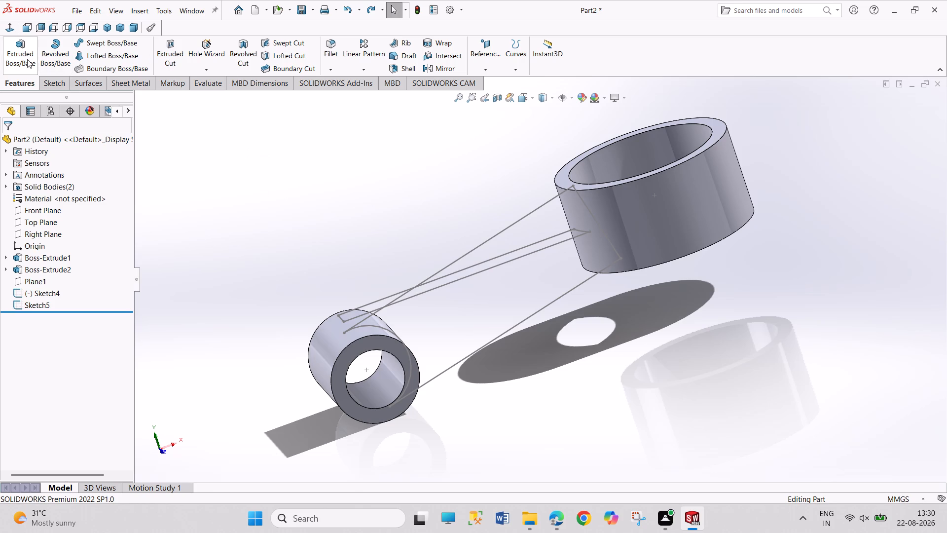
{"action": "left_click", "coordinate": [452, 263]}
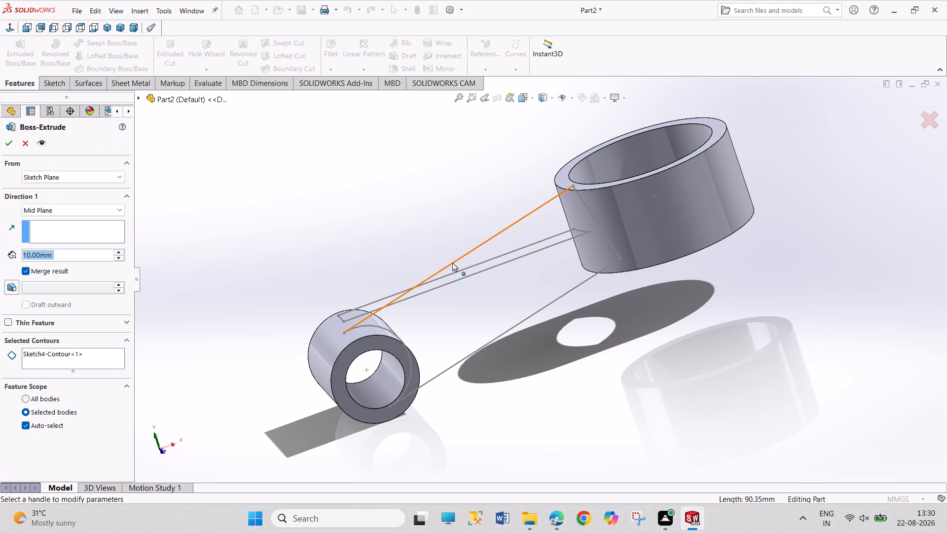
{"action": "middle_click_drag", "start_coordinate": [546, 387], "coordinate": [563, 396]}
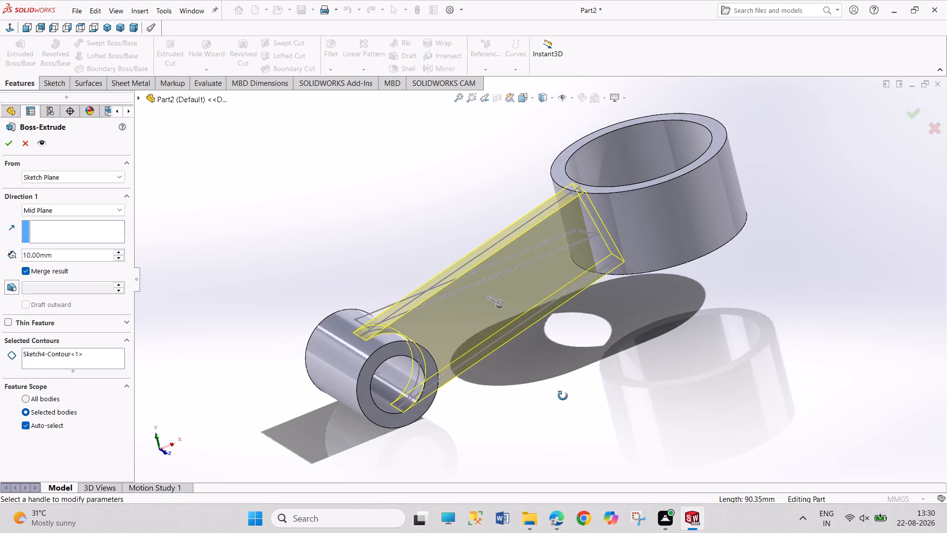
{"action": "middle_click_drag", "start_coordinate": [563, 396], "coordinate": [552, 407]}
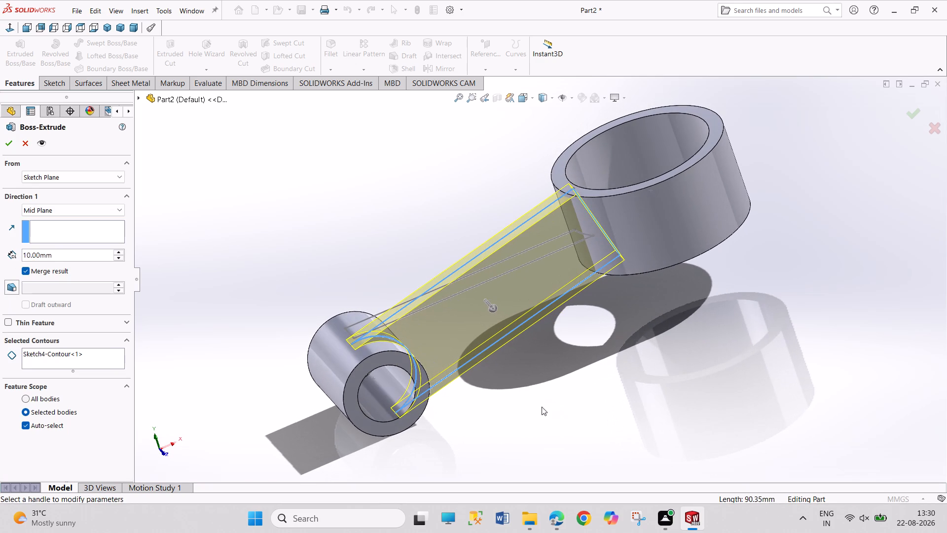
{"action": "left_click", "coordinate": [9, 146]}
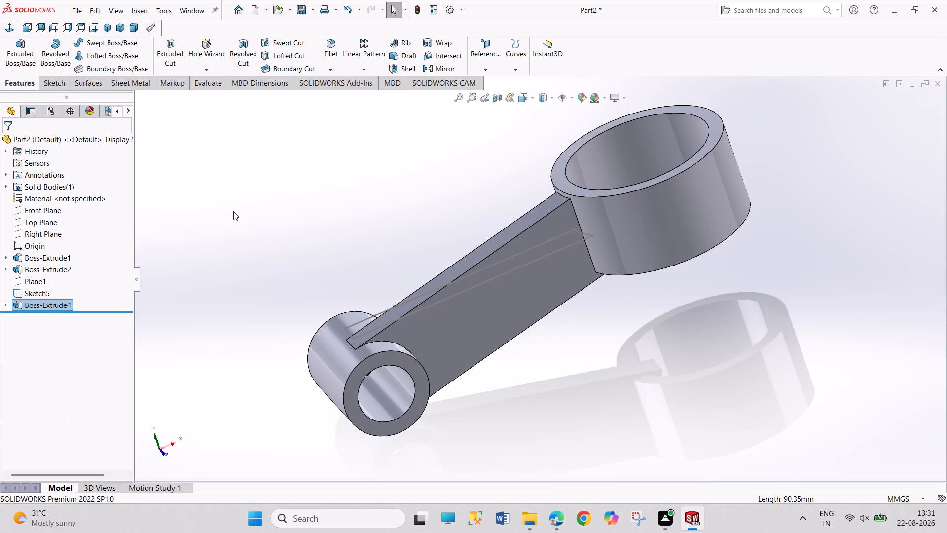
{"action": "middle_click_drag", "start_coordinate": [234, 211], "coordinate": [201, 179]}
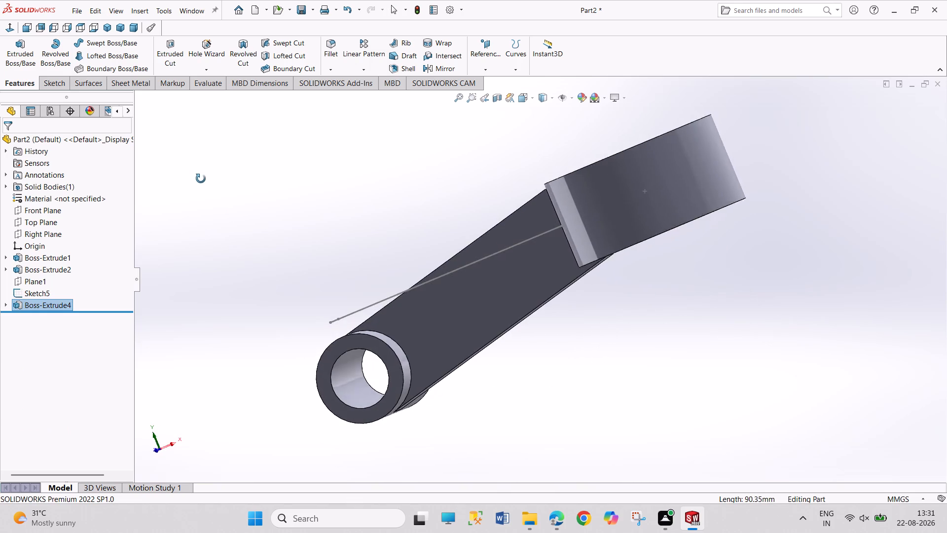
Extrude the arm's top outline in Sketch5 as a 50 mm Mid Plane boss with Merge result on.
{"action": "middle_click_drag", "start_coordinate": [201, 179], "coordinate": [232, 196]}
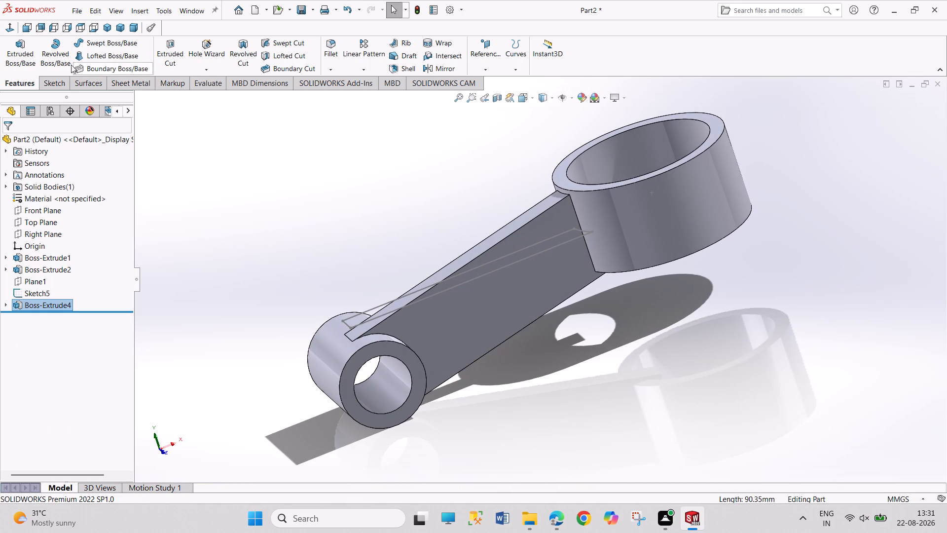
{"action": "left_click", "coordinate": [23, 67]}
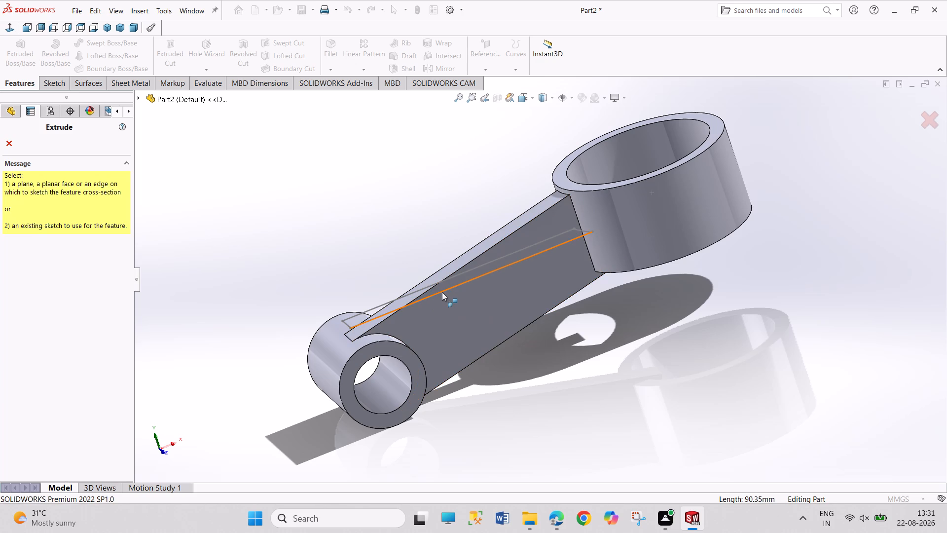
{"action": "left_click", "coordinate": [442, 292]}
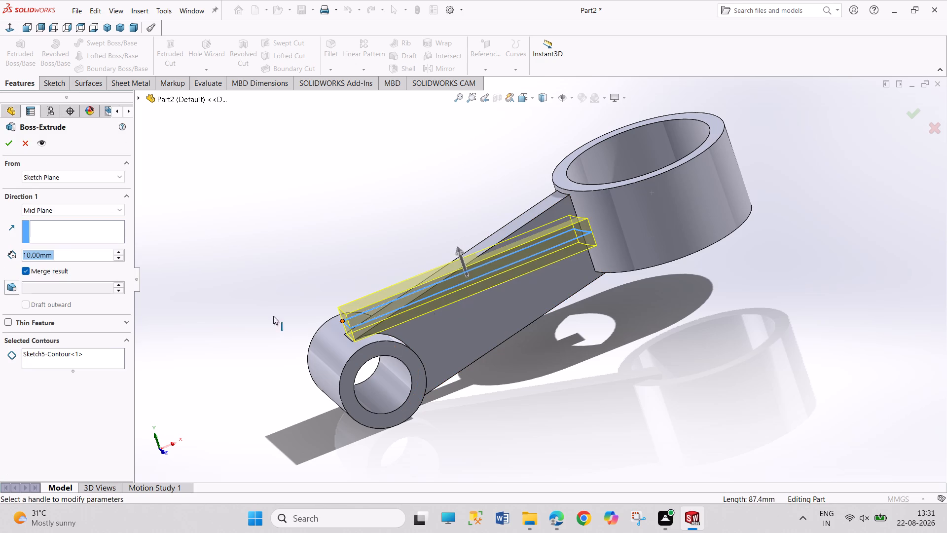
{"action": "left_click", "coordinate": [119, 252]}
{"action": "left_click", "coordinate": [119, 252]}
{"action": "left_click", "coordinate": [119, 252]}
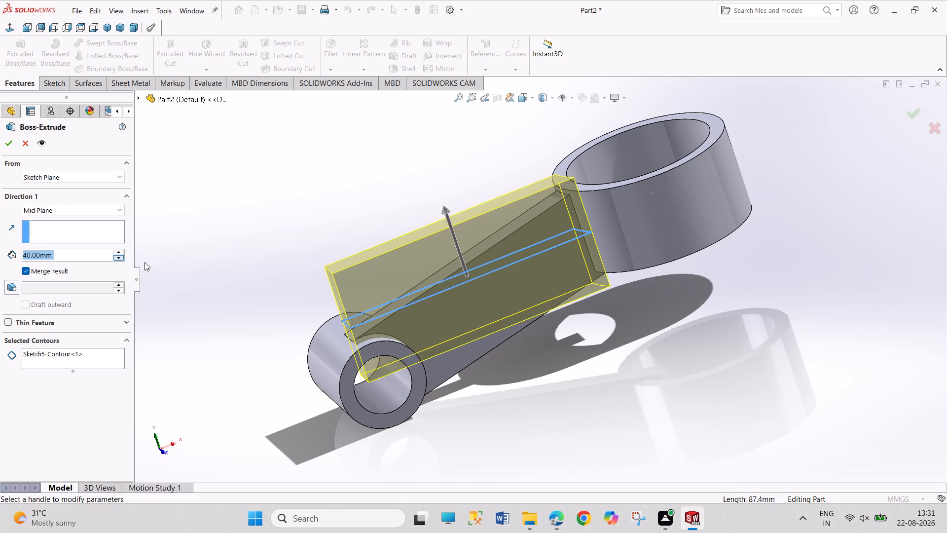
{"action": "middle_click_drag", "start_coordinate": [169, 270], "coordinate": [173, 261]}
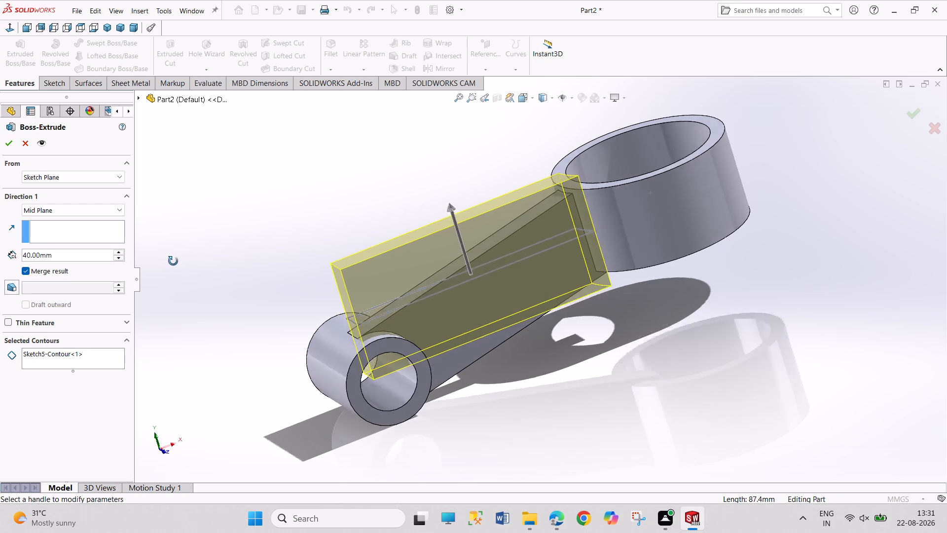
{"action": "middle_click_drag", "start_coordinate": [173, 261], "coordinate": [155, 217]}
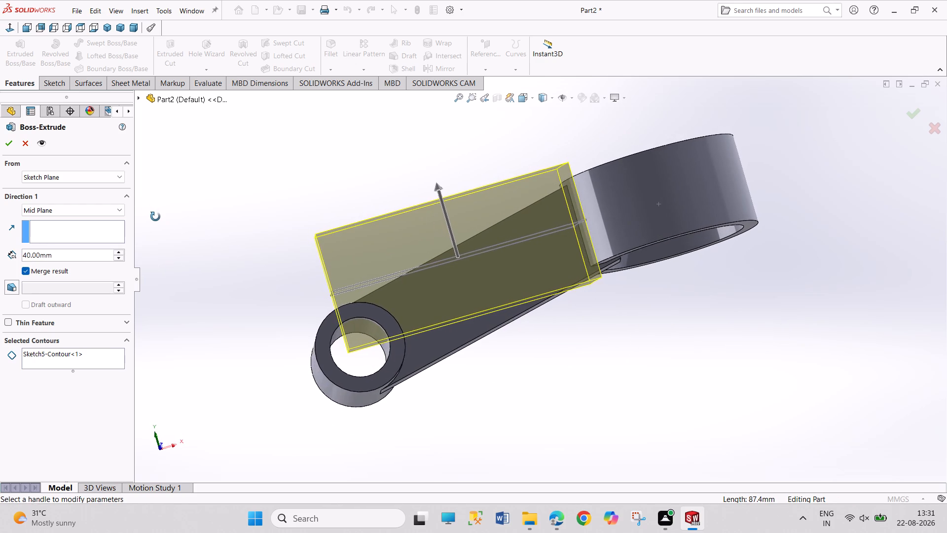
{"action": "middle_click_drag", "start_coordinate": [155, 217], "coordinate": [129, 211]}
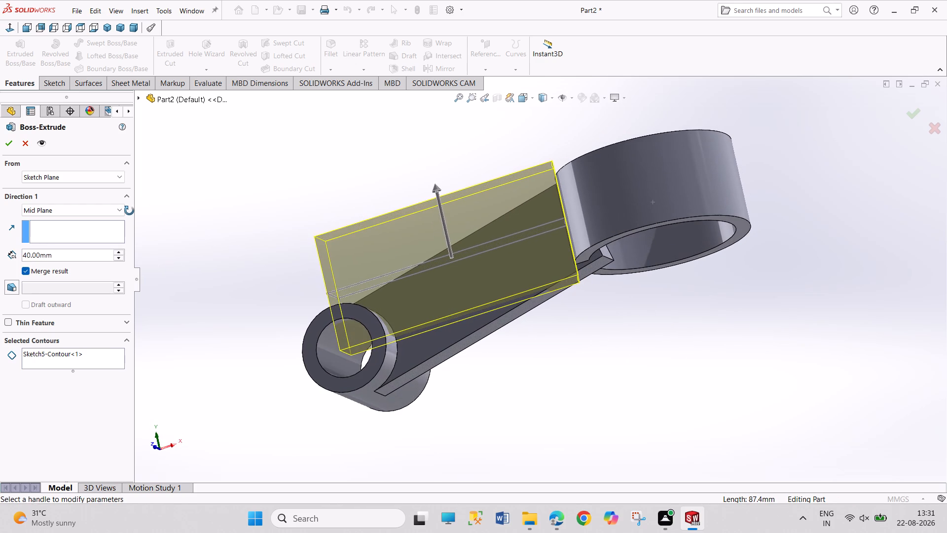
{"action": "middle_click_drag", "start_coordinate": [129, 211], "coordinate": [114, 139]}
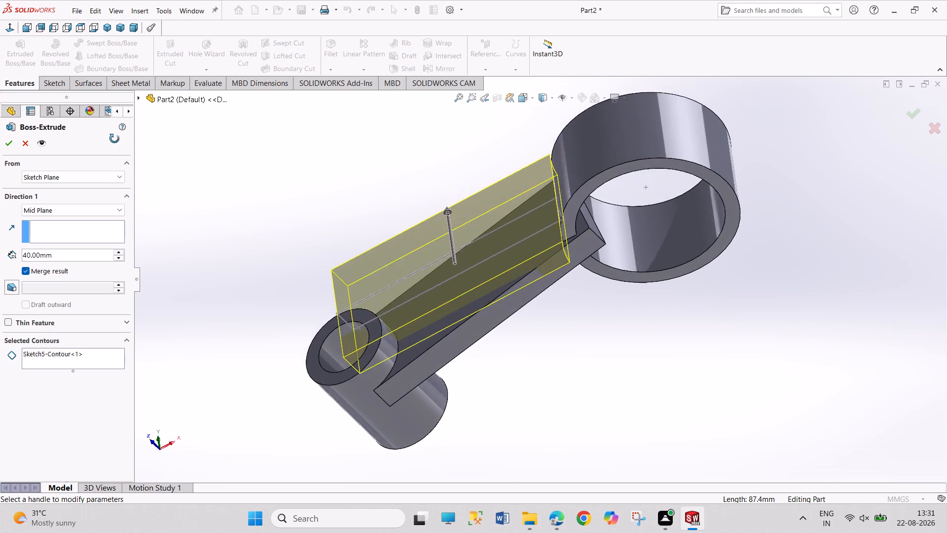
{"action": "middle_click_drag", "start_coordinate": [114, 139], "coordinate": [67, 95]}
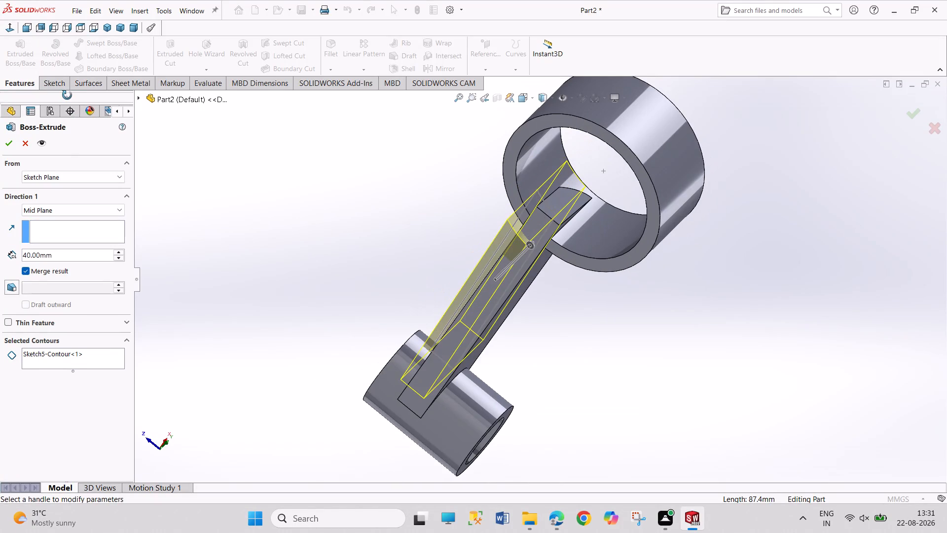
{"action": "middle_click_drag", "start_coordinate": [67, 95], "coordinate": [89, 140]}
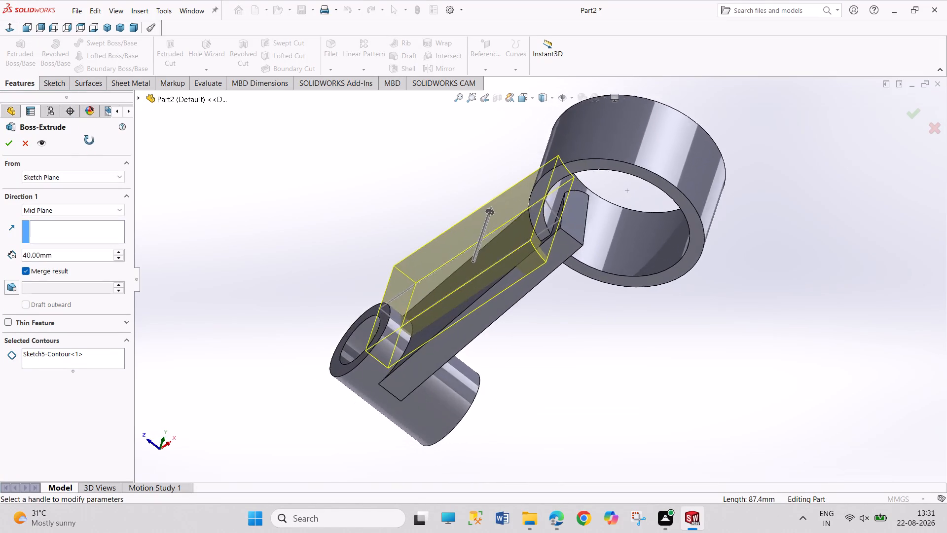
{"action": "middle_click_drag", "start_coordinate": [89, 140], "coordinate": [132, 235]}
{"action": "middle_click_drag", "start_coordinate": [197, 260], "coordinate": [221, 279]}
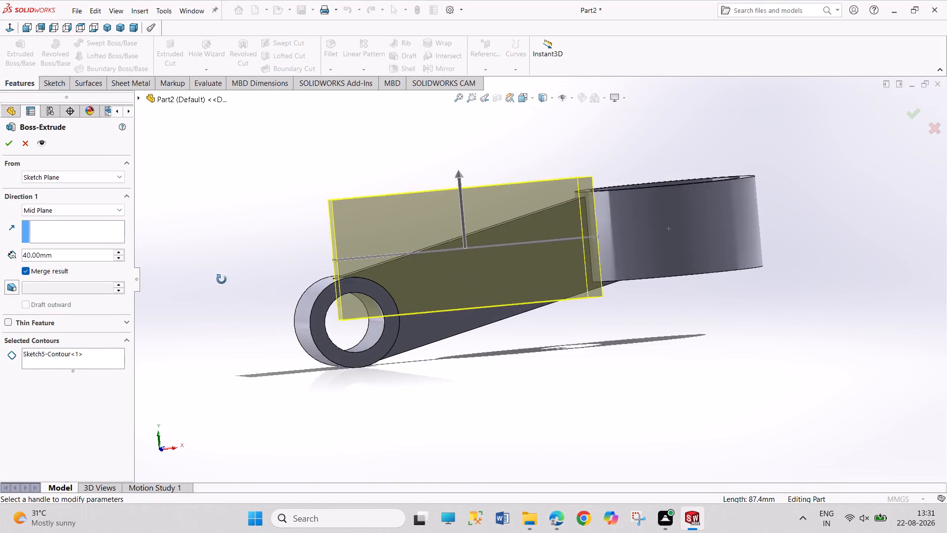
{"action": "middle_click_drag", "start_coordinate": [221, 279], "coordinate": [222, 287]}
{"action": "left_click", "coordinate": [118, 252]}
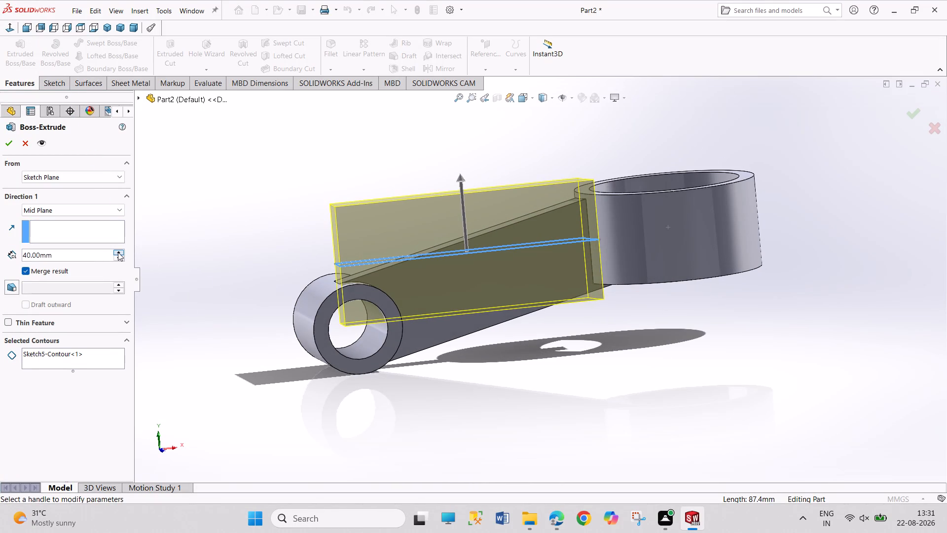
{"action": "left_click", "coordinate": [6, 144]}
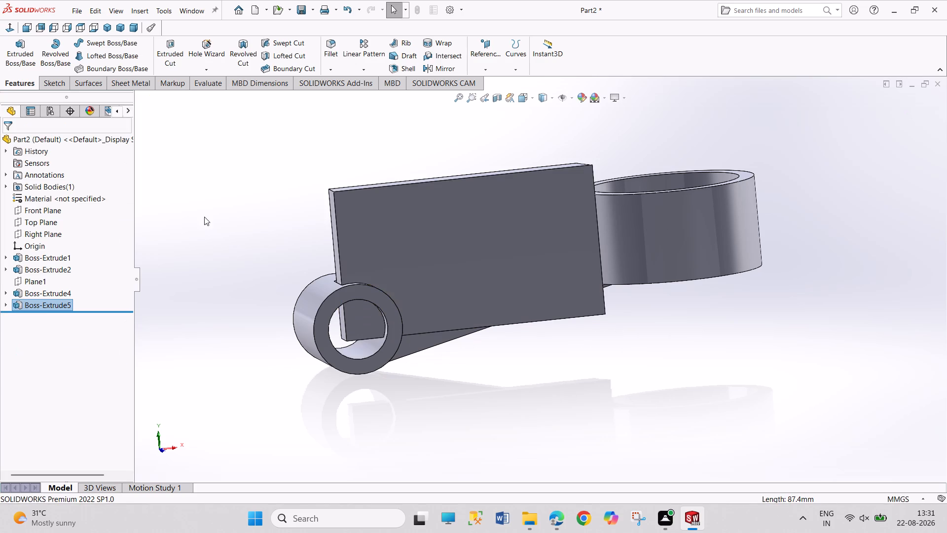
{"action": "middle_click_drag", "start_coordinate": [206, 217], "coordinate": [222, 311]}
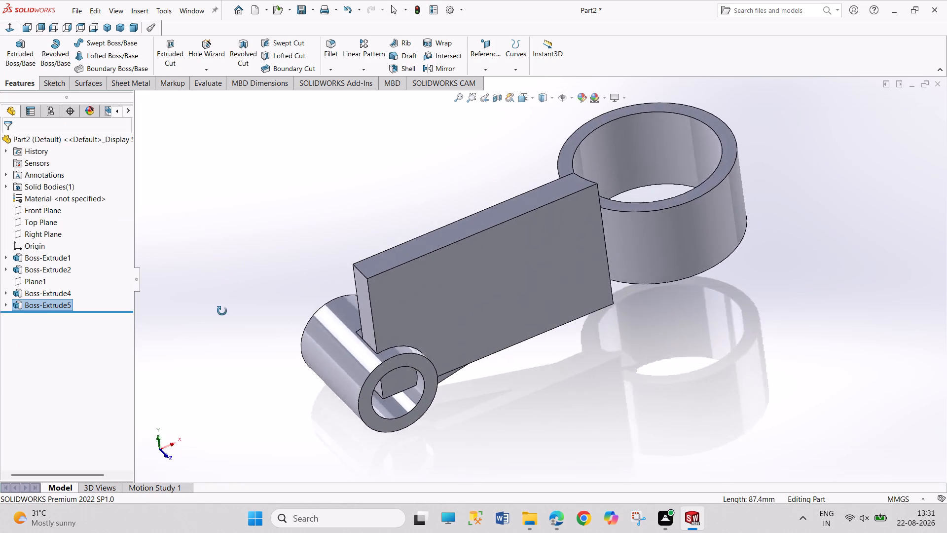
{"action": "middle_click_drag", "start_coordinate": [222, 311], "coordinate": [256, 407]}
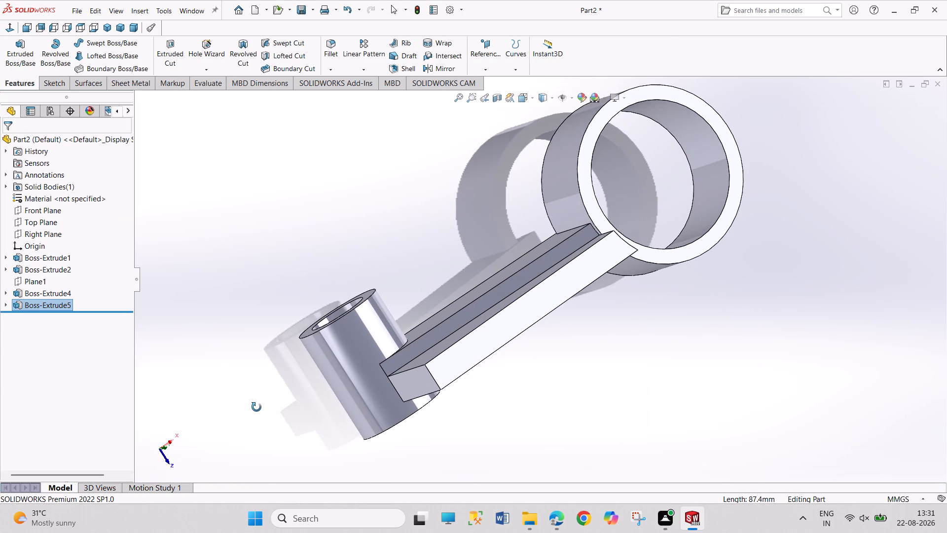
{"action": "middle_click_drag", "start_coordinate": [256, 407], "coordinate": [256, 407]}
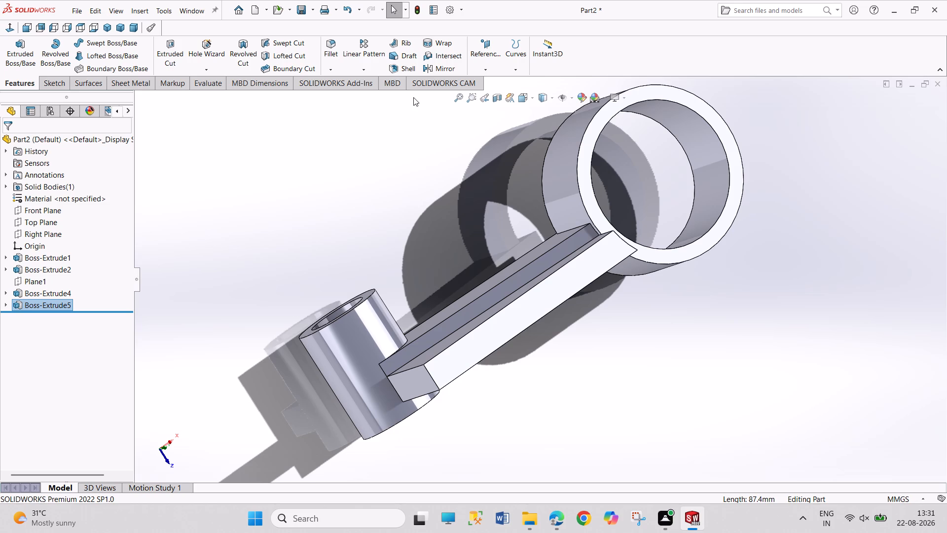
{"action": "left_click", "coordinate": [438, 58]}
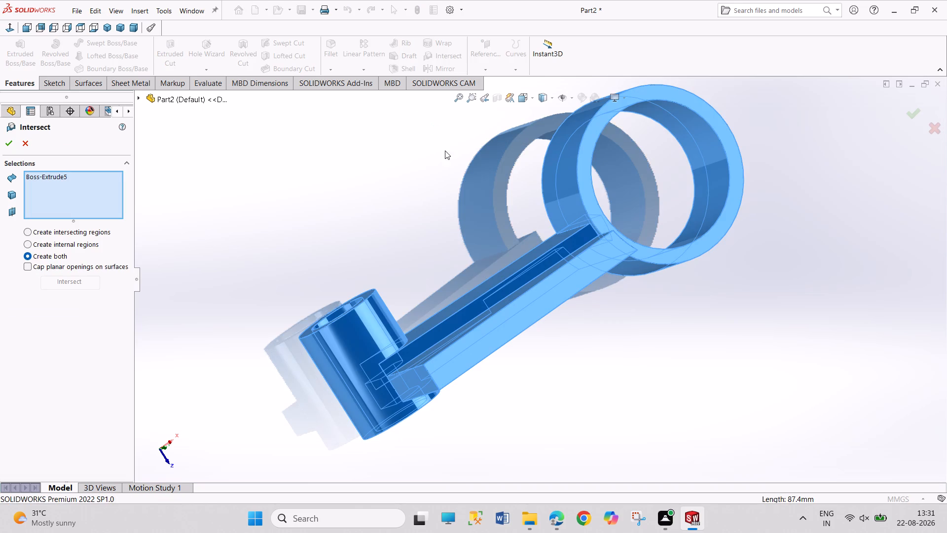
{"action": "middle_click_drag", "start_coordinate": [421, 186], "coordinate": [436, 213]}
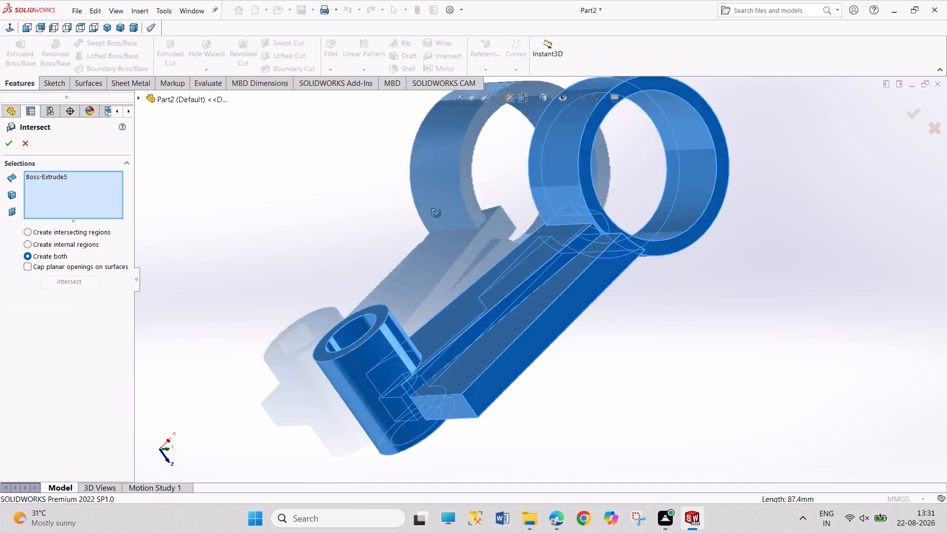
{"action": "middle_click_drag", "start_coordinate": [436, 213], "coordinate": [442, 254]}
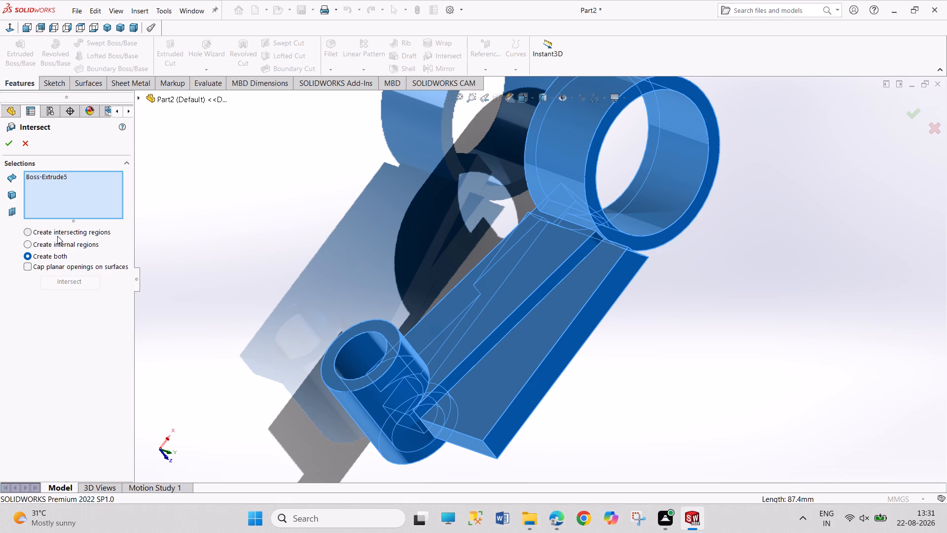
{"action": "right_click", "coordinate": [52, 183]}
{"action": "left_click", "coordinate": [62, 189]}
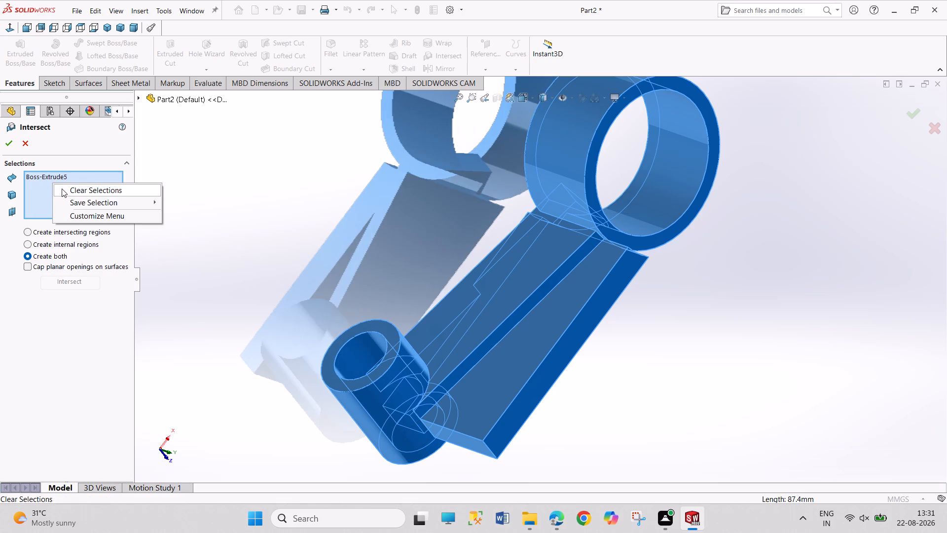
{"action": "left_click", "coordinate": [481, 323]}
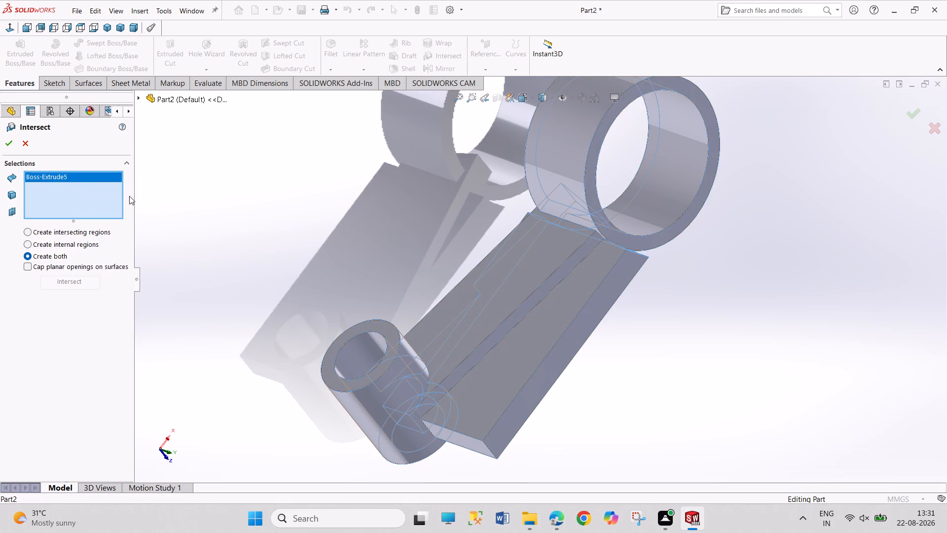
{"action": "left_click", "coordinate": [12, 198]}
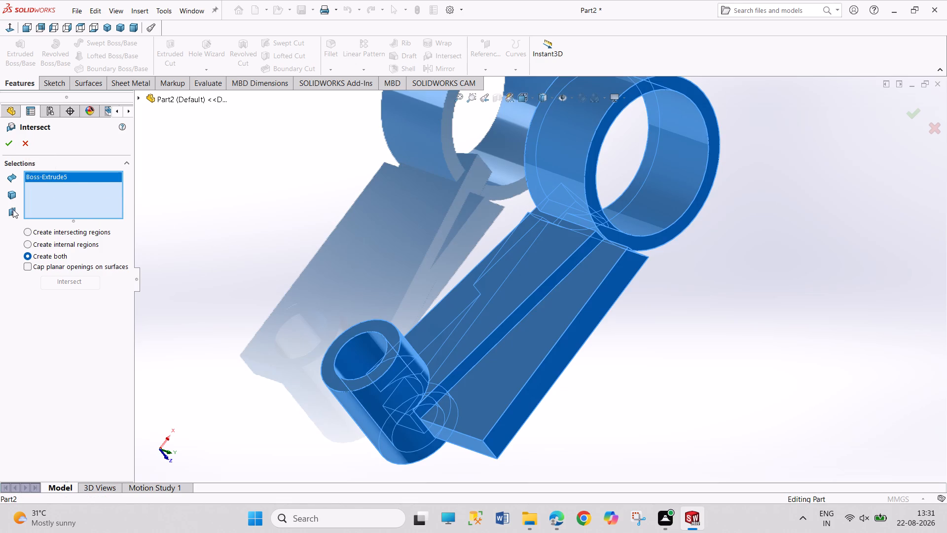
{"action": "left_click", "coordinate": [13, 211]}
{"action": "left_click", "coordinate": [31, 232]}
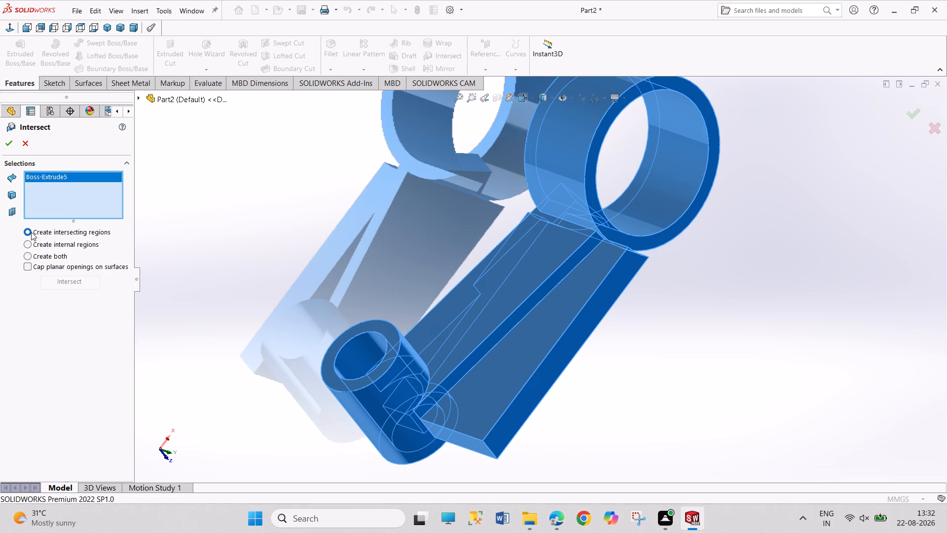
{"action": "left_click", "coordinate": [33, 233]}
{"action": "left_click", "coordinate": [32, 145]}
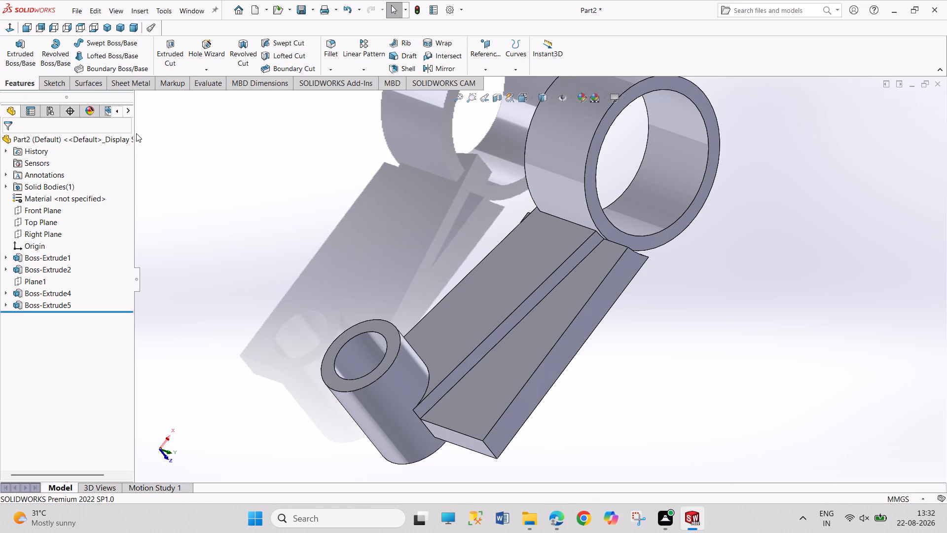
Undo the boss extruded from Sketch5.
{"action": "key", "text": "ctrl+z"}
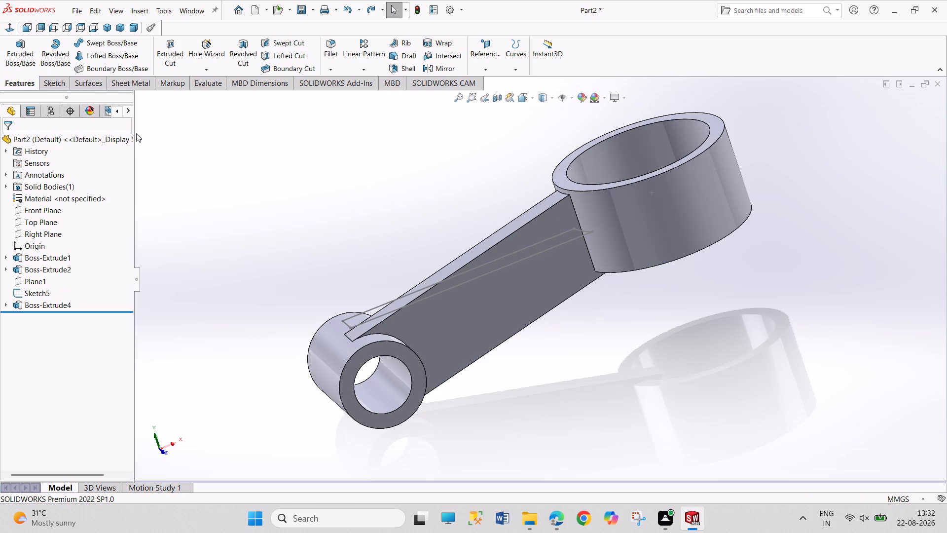
Cut the model with Sketch5 using a 70 mm Mid Plane Extruded Cut with Flip side to cut on.
{"action": "left_click", "coordinate": [178, 67]}
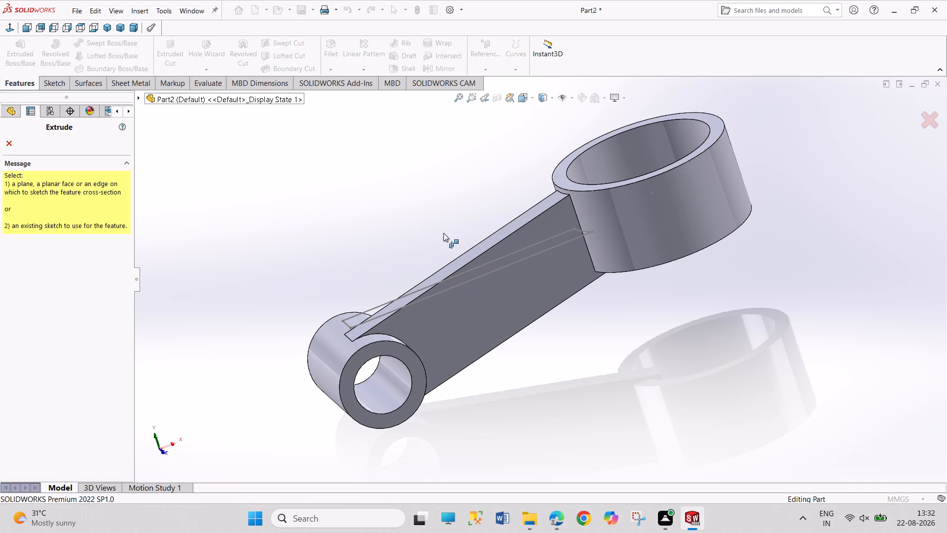
{"action": "left_click", "coordinate": [492, 271]}
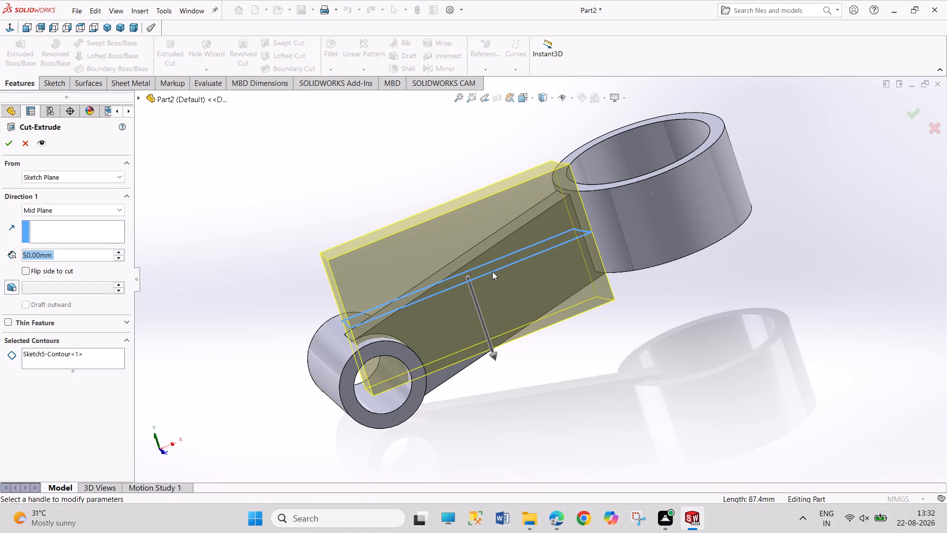
{"action": "left_click", "coordinate": [119, 254]}
{"action": "left_click", "coordinate": [119, 254]}
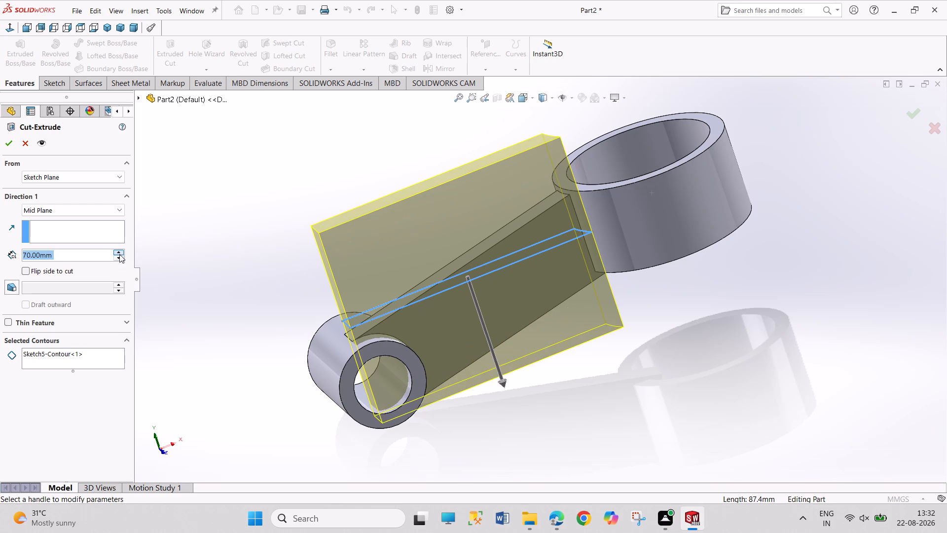
{"action": "left_click", "coordinate": [54, 274]}
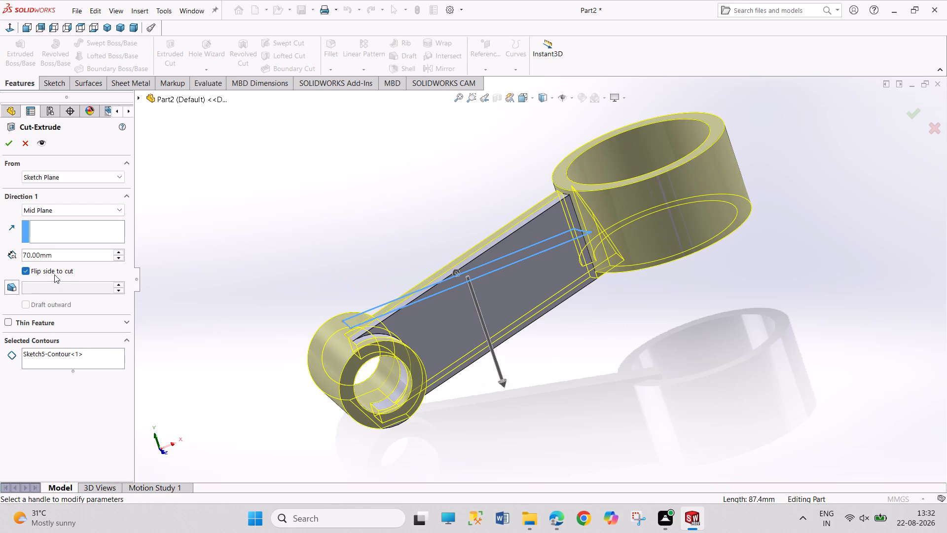
{"action": "middle_click_drag", "start_coordinate": [199, 281], "coordinate": [199, 280]}
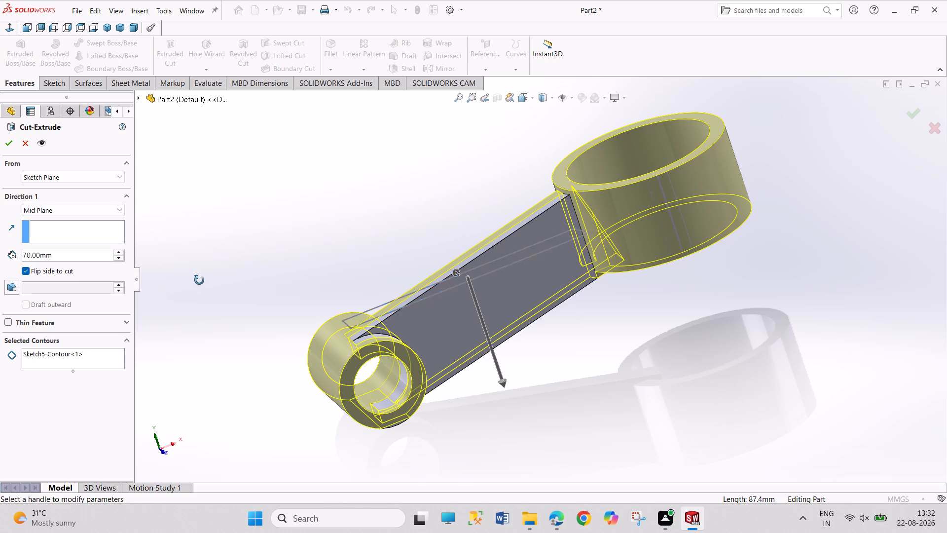
{"action": "middle_click_drag", "start_coordinate": [199, 280], "coordinate": [196, 293]}
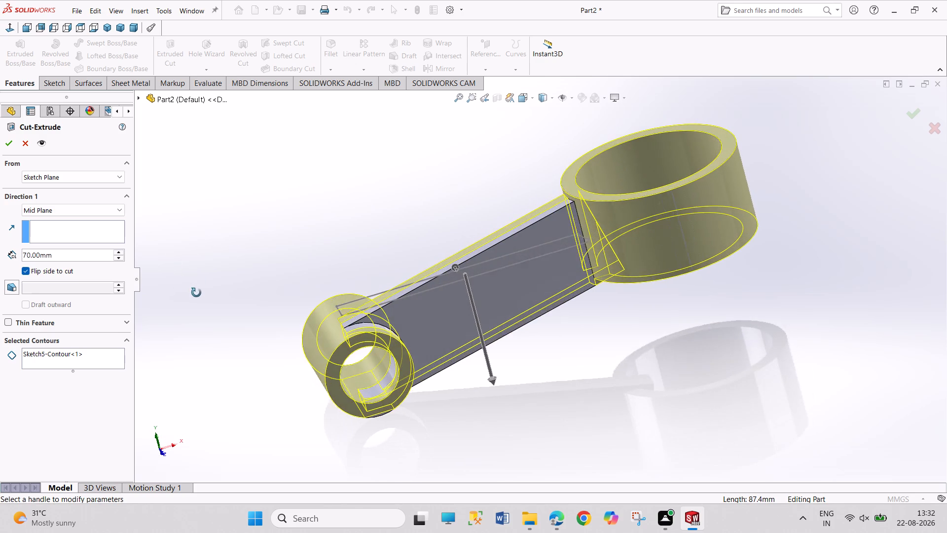
{"action": "middle_click_drag", "start_coordinate": [196, 293], "coordinate": [198, 293]}
{"action": "middle_click", "coordinate": [198, 293]}
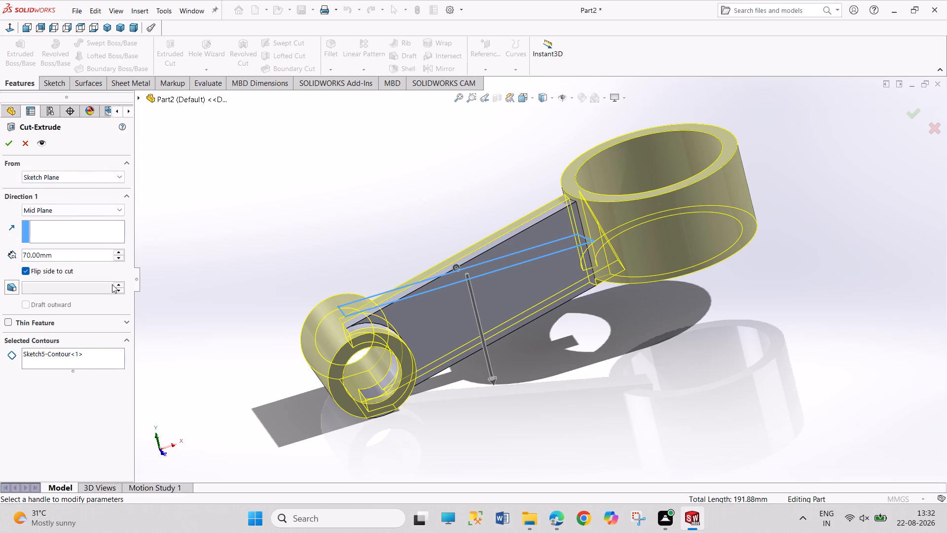
{"action": "left_click", "coordinate": [93, 317]}
{"action": "left_click", "coordinate": [11, 145]}
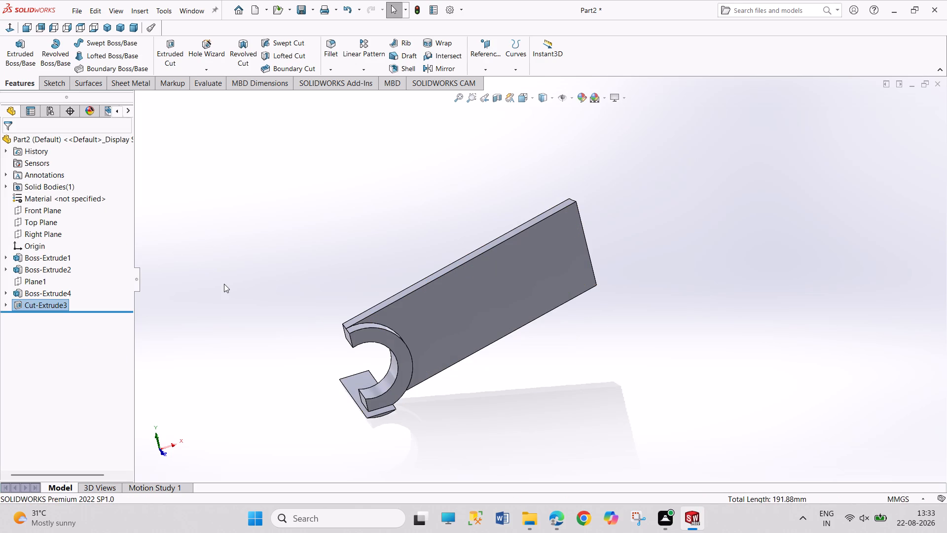
Undo the Sketch5 cut and the arm boss extruded from Sketch4, returning to editing Sketch5.
{"action": "middle_click_drag", "start_coordinate": [224, 284], "coordinate": [219, 273]}
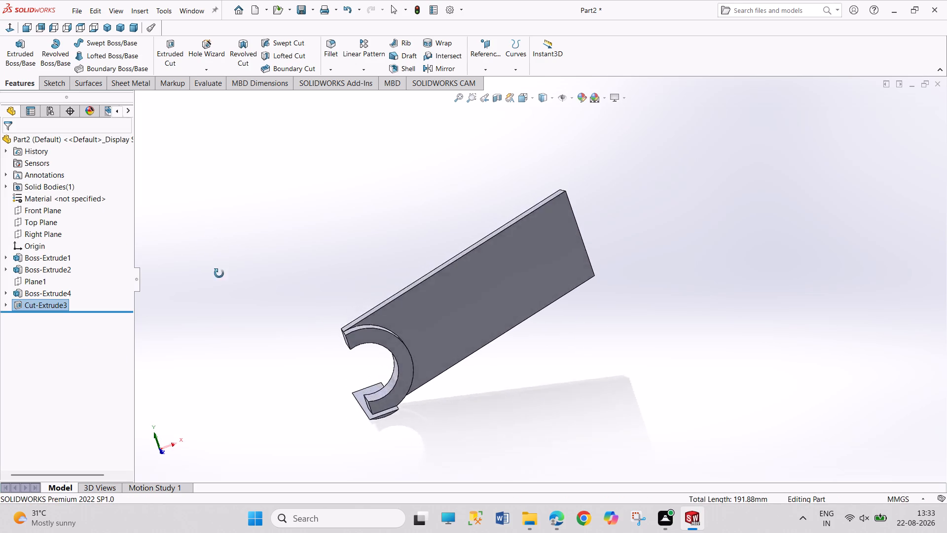
{"action": "middle_click_drag", "start_coordinate": [219, 273], "coordinate": [258, 416]}
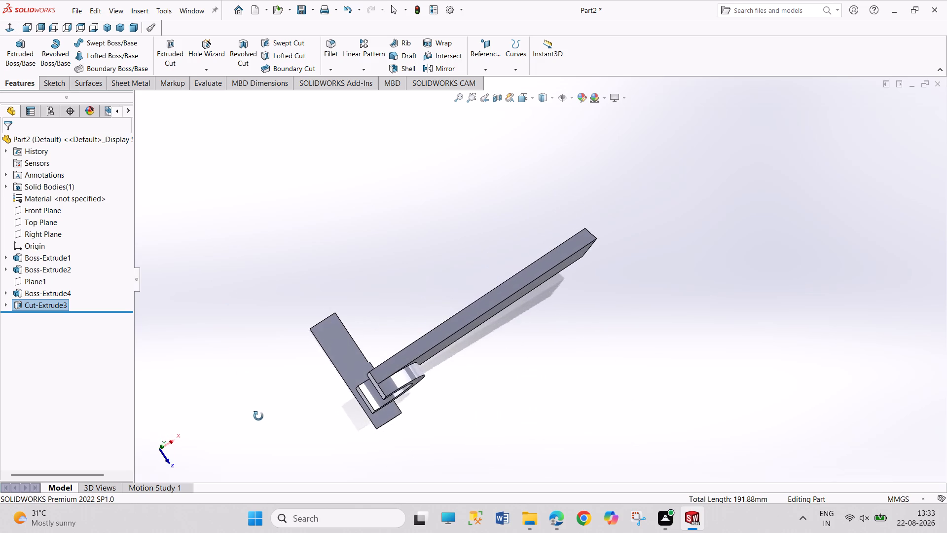
{"action": "middle_click_drag", "start_coordinate": [258, 416], "coordinate": [229, 288]}
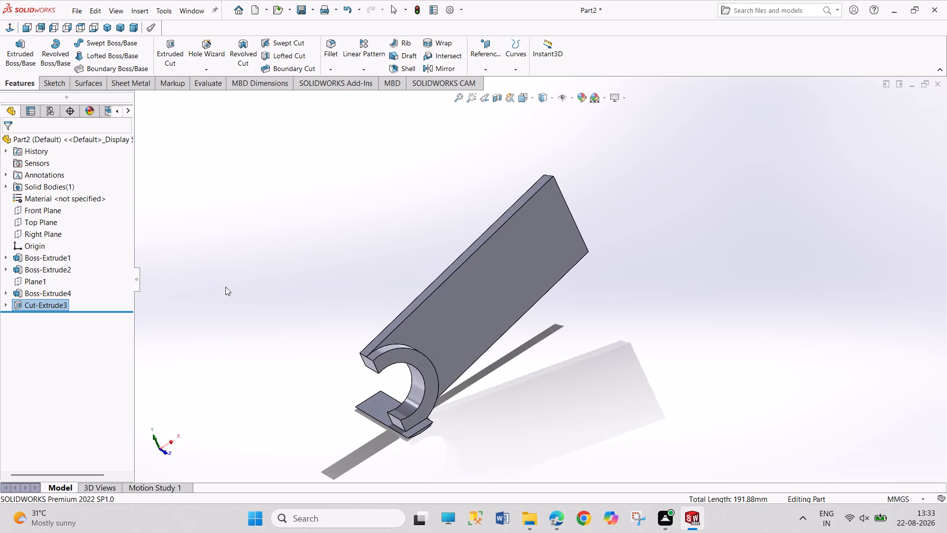
{"action": "key", "text": "ctrl+z"}
{"action": "key", "text": "ctrl+z"}
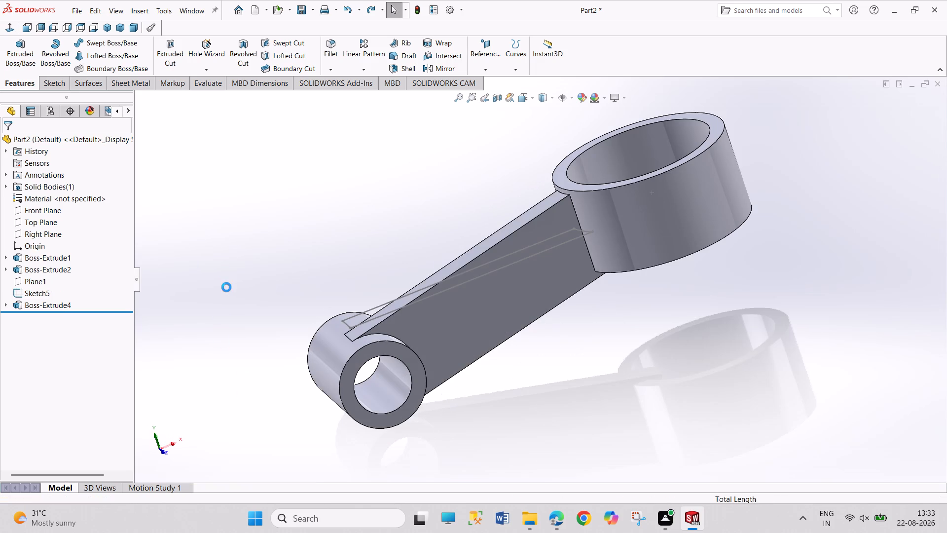
{"action": "key", "text": "ctrl+z"}
{"action": "key", "text": "ctrl+z"}
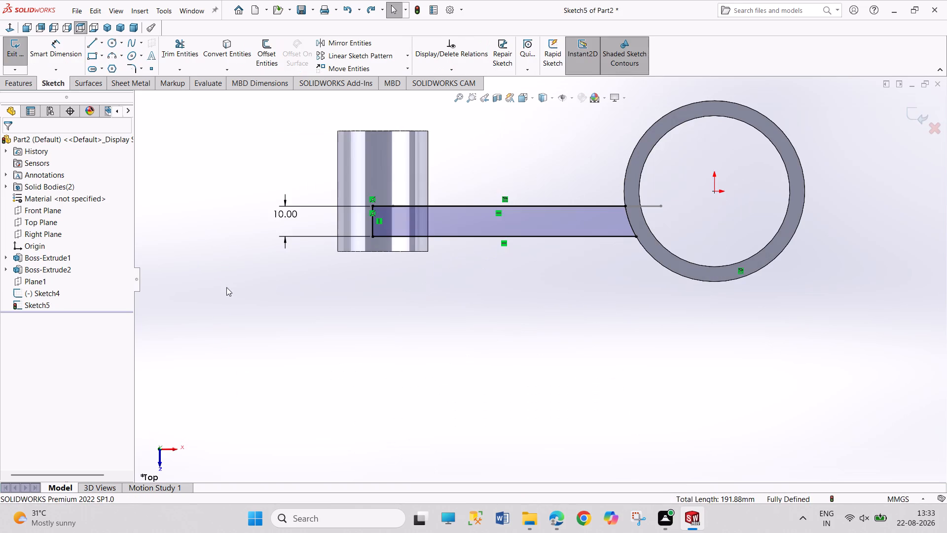
Undo the whole arm top outline in Sketch5, including its trims, relations and thickness dimension.
{"action": "key", "text": "ctrl+z"}
{"action": "key", "text": "ctrl+z"}
{"action": "key", "text": "ctrl+z"}
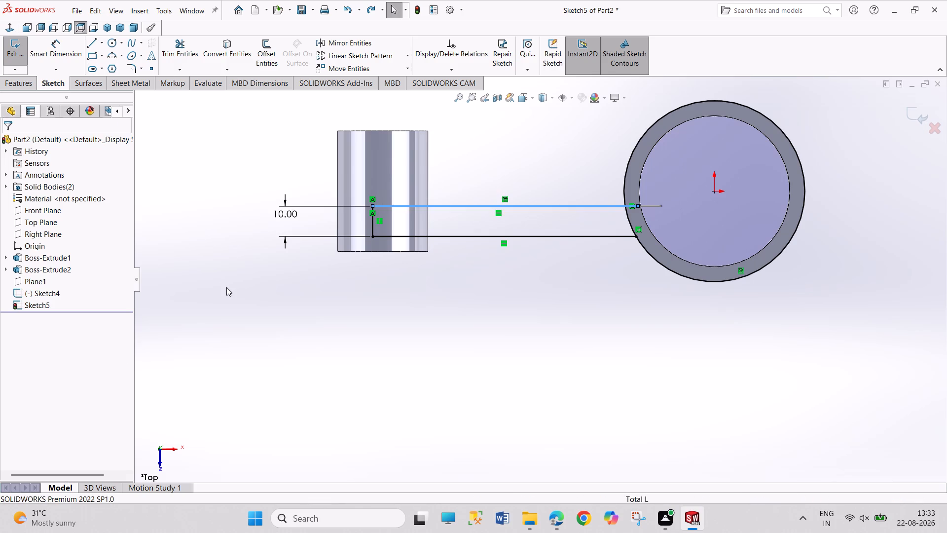
{"action": "key", "text": "ctrl+z"}
{"action": "key", "text": "ctrl+z"}
{"action": "key", "text": "ctrl+z"}
{"action": "key", "text": "ctrl+z"}
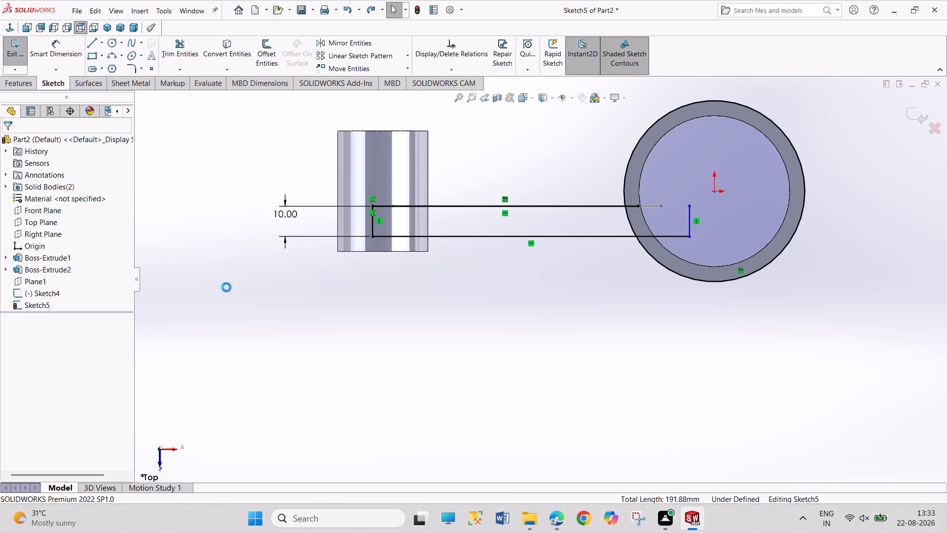
{"action": "key", "text": "ctrl+z"}
{"action": "key", "text": "ctrl+z"}
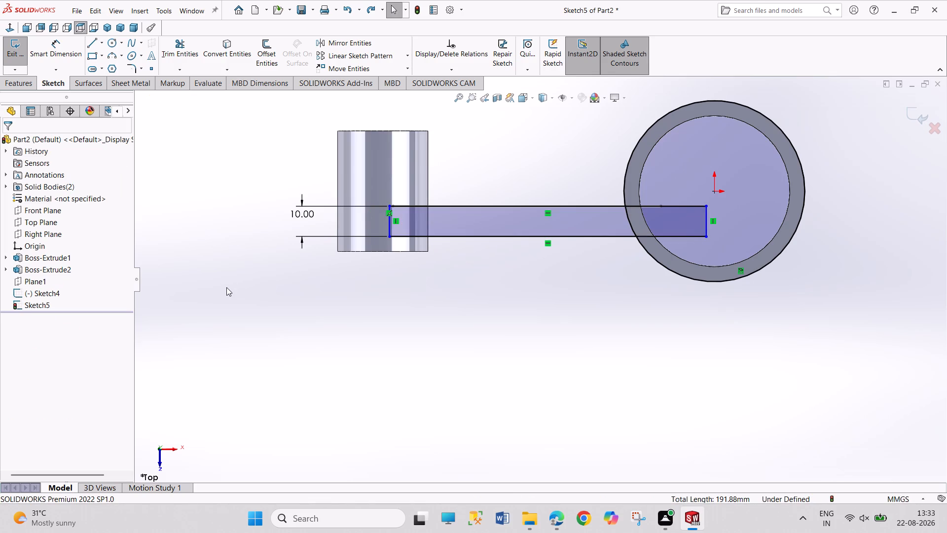
{"action": "key", "text": "ctrl+z"}
{"action": "key", "text": "ctrl+z"}
{"action": "key", "text": "ctrl+z"}
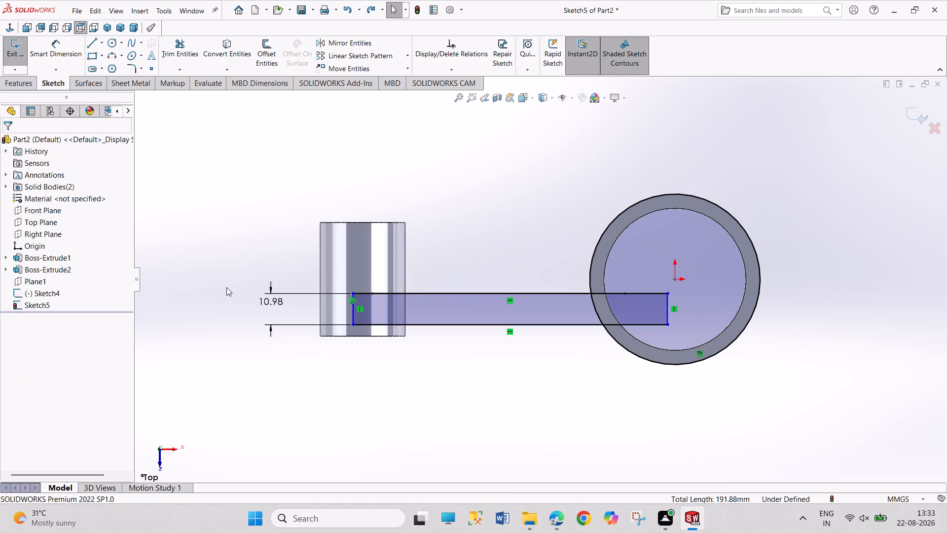
{"action": "key", "text": "ctrl+z"}
{"action": "key", "text": "ctrl+z"}
{"action": "key", "text": "ctrl+z"}
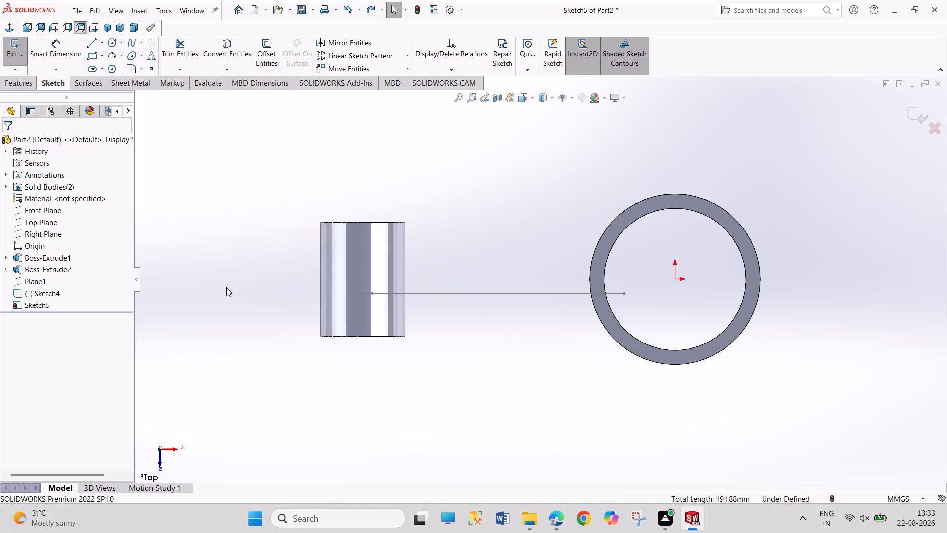
Undo Sketch5 and step Sketch4 back to the three arm lines without dimensions or end relations to the small hub.
{"action": "key", "text": "ctrl+z"}
{"action": "key", "text": "ctrl+z"}
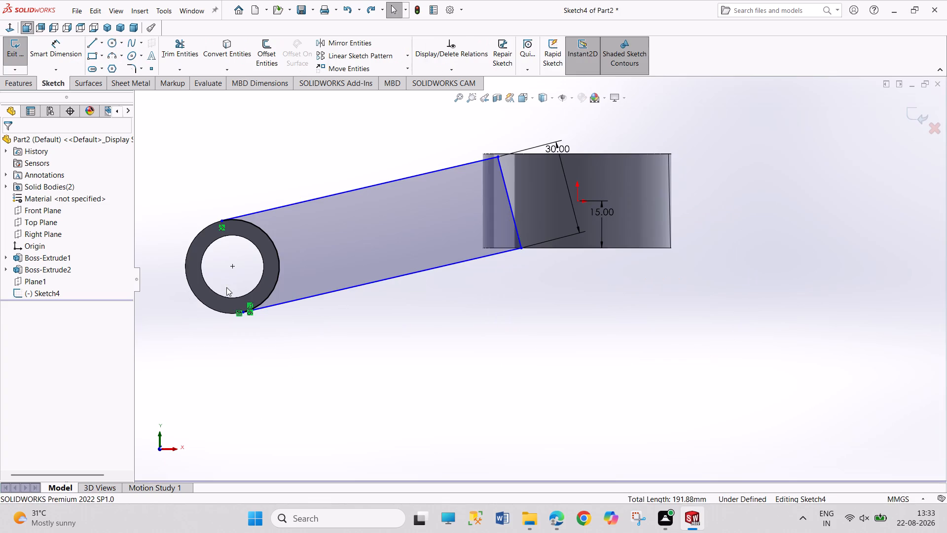
{"action": "key", "text": "ctrl+z"}
{"action": "key", "text": "ctrl+z"}
{"action": "key", "text": "ctrl+z"}
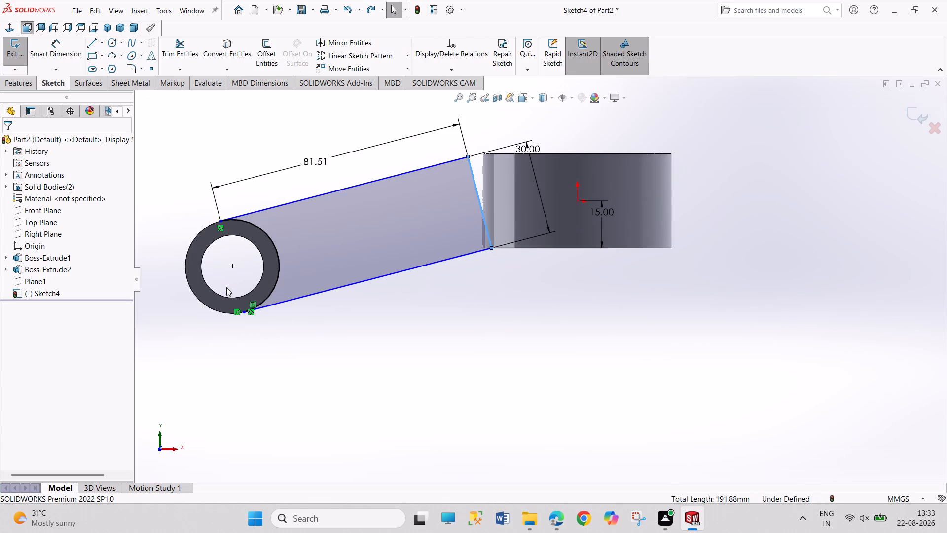
{"action": "key", "text": "ctrl+z"}
{"action": "key", "text": "ctrl+z"}
{"action": "key", "text": "ctrl+z"}
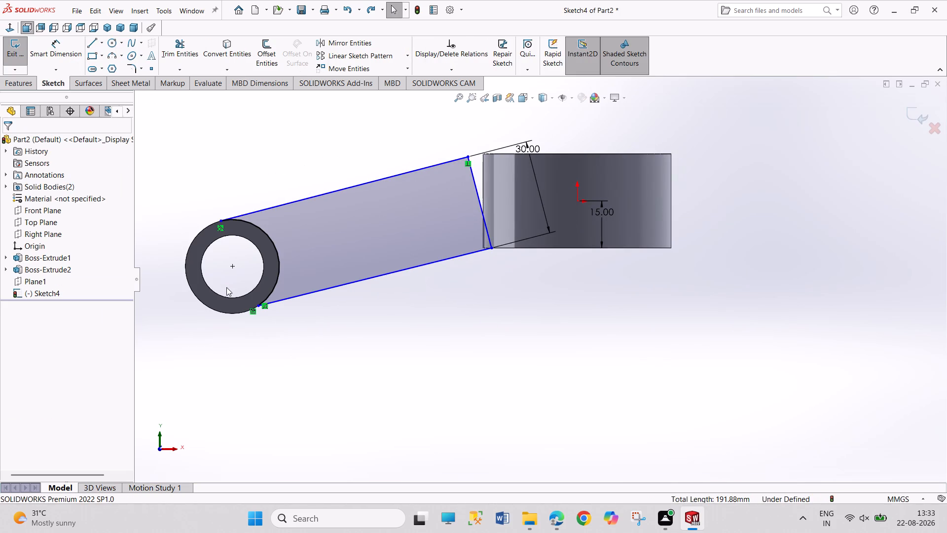
{"action": "key", "text": "ctrl+z"}
{"action": "key", "text": "ctrl+z"}
{"action": "key", "text": "ctrl+z"}
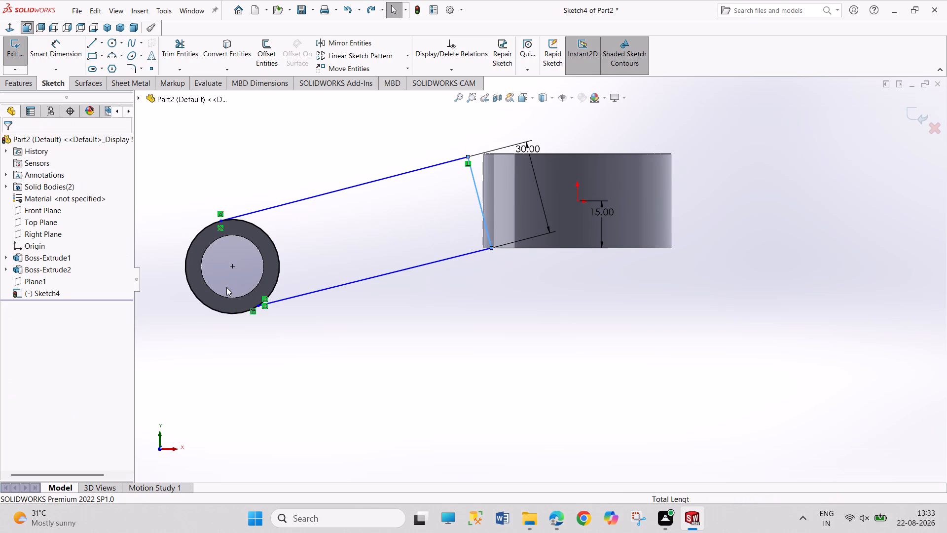
{"action": "key", "text": "ctrl+z"}
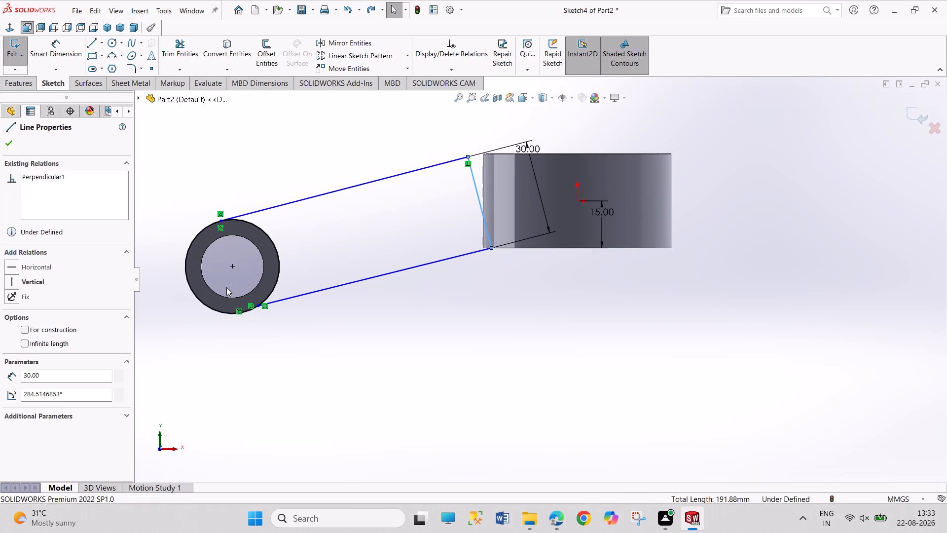
{"action": "key", "text": "ctrl+z"}
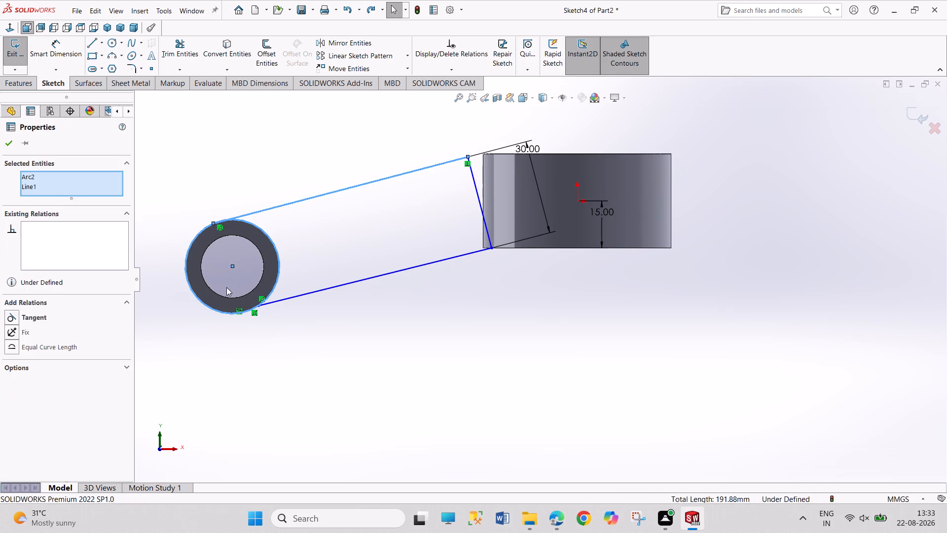
{"action": "key", "text": "ctrl+z"}
{"action": "key", "text": "ctrl+z"}
{"action": "key", "text": "ctrl+z"}
{"action": "key", "text": "ctrl+z"}
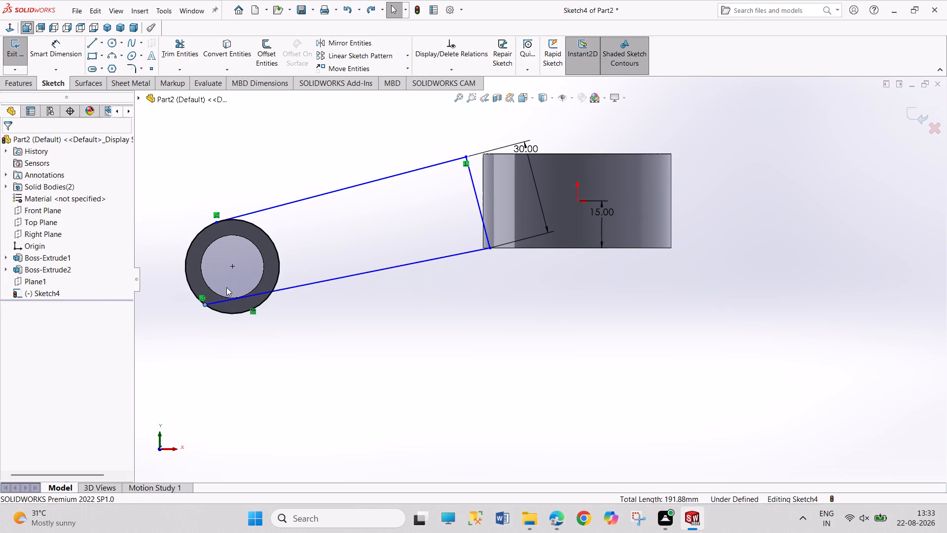
{"action": "key", "text": "ctrl+z"}
{"action": "key", "text": "ctrl+z"}
{"action": "key", "text": "ctrl+z"}
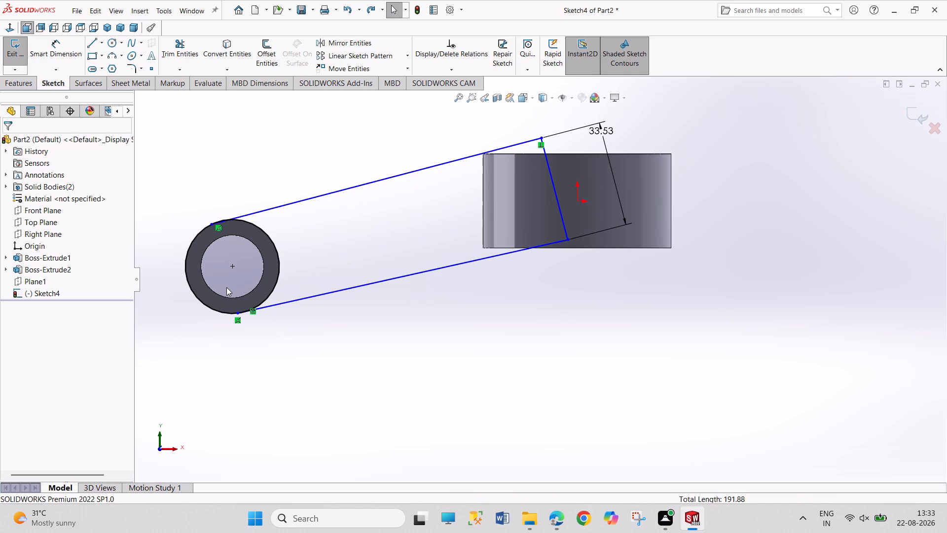
{"action": "key", "text": "ctrl+z"}
{"action": "key", "text": "ctrl+z"}
{"action": "key", "text": "ctrl+z"}
{"action": "key", "text": "ctrl+z"}
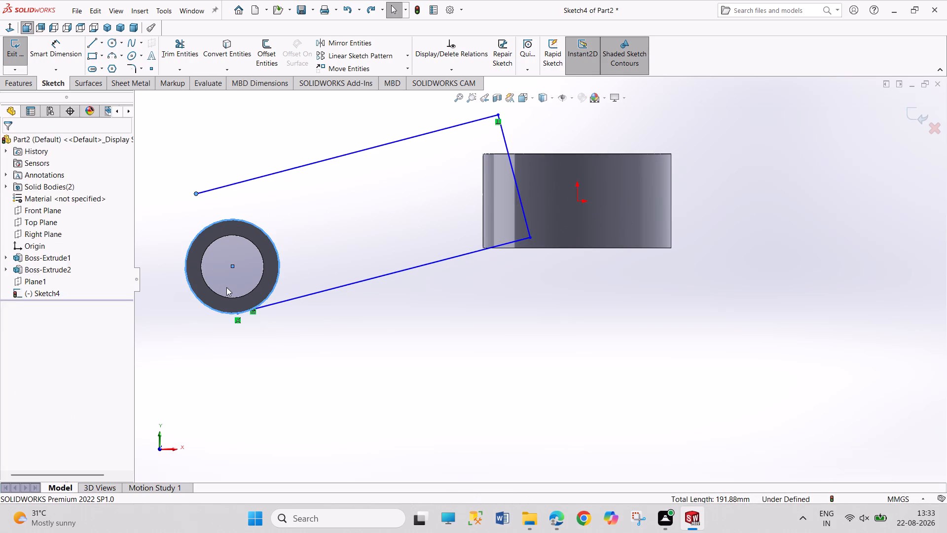
{"action": "key", "text": "ctrl+z"}
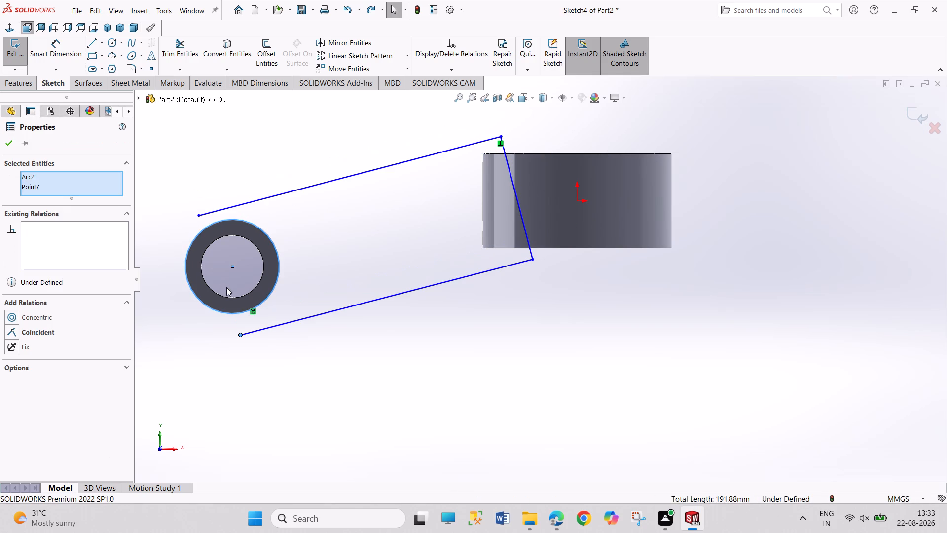
{"action": "left_click", "coordinate": [561, 326]}
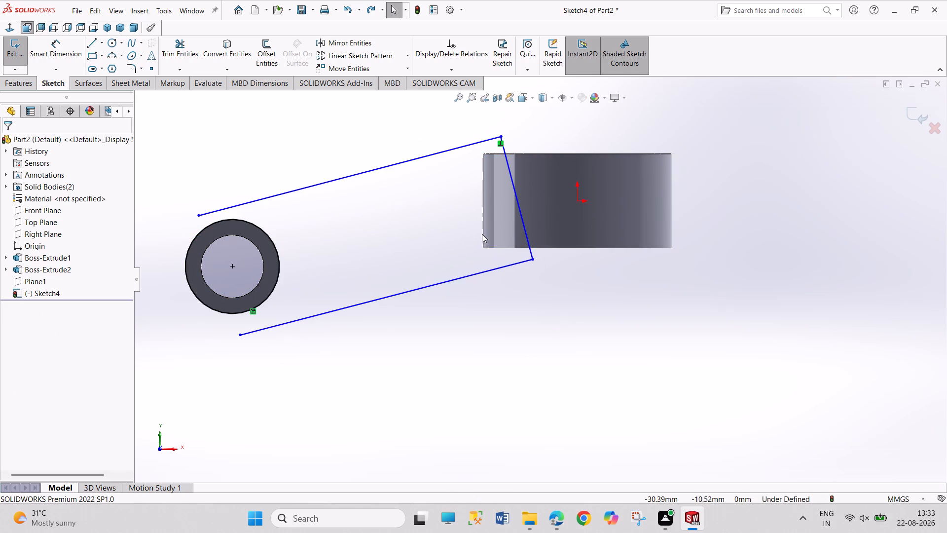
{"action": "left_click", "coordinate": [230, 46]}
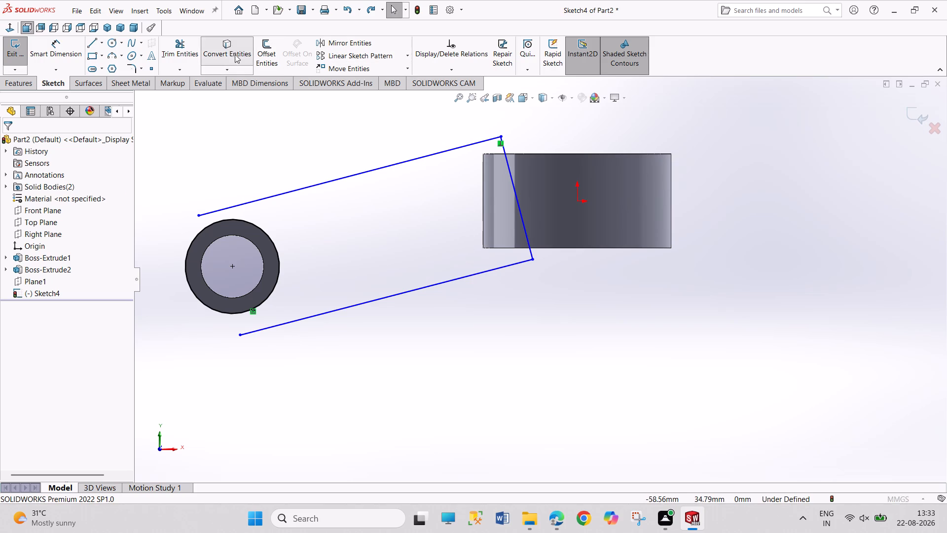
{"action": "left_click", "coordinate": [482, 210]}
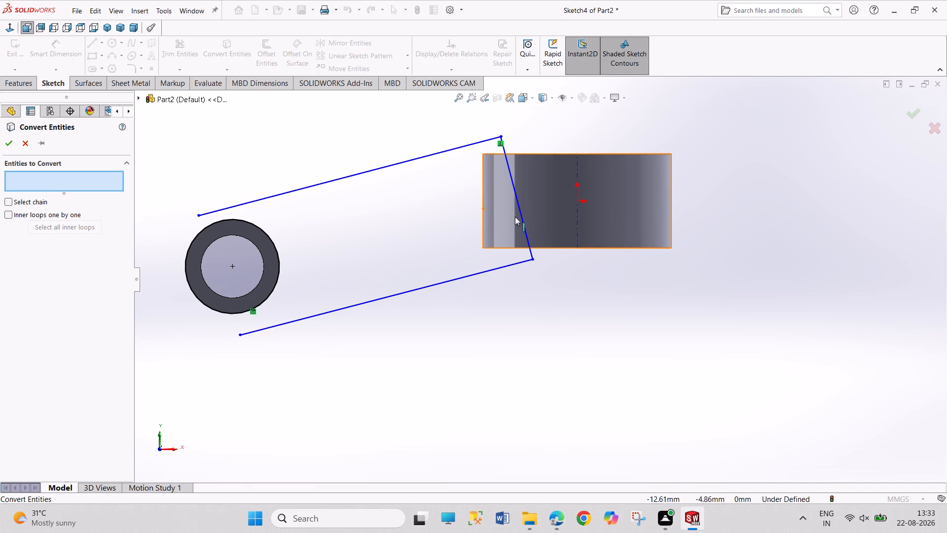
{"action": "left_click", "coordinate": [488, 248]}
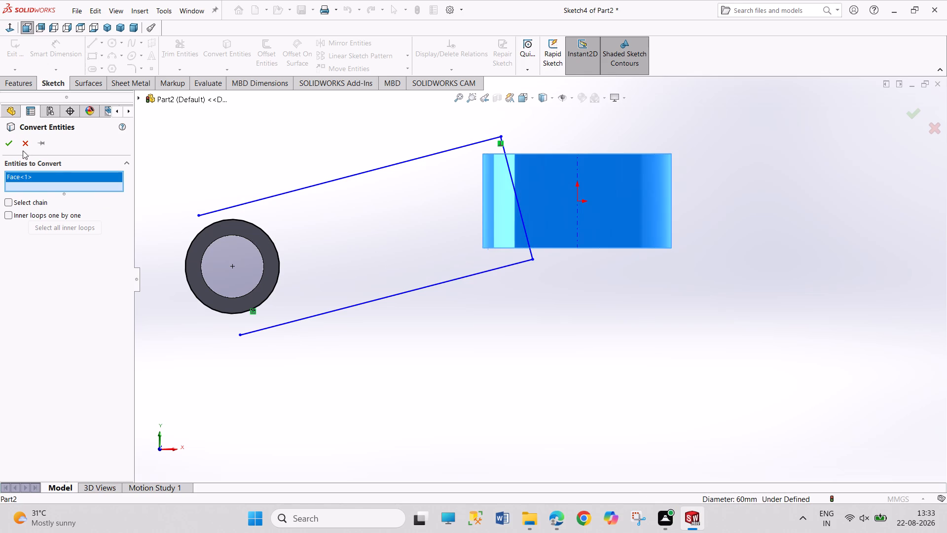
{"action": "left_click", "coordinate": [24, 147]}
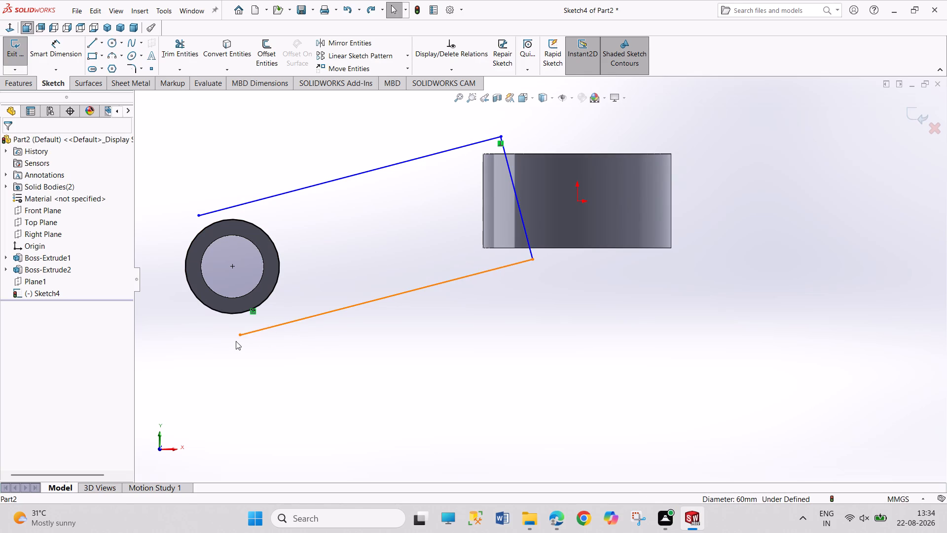
Make the arm's lower line end coincident with the small hub's outer circle and the line tangent to it.
{"action": "left_click", "coordinate": [239, 337]}
{"action": "left_click", "coordinate": [233, 315], "text": "ctrl"}
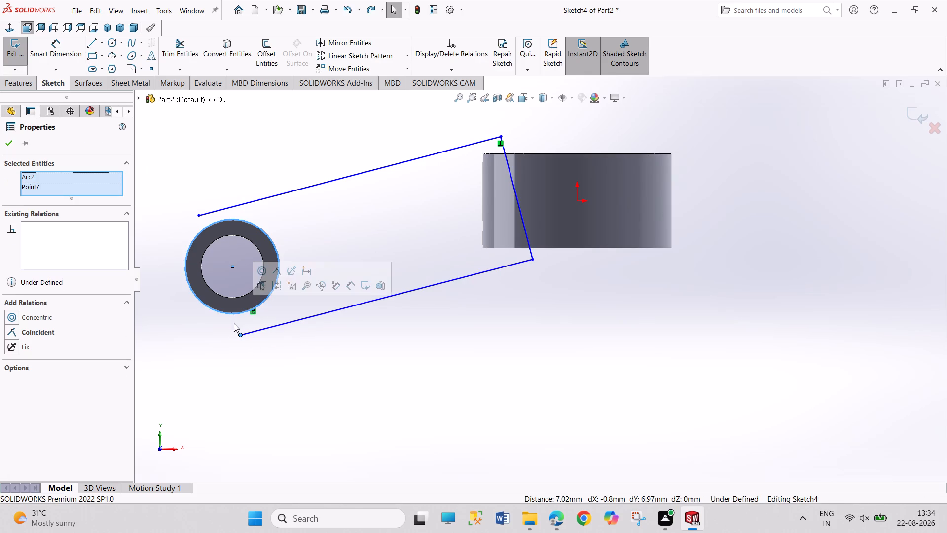
{"action": "left_click", "coordinate": [277, 270]}
{"action": "left_click", "coordinate": [297, 371]}
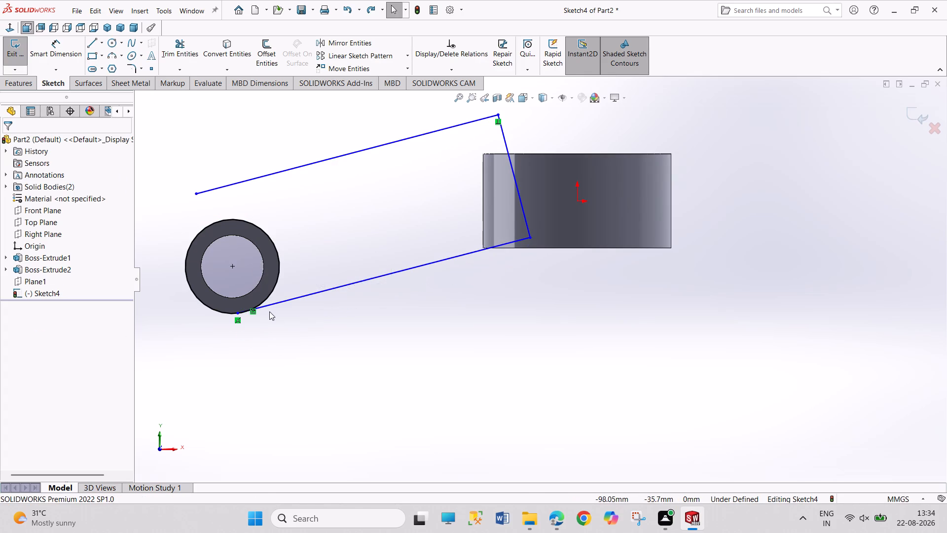
{"action": "left_click", "coordinate": [269, 307]}
{"action": "left_click", "coordinate": [266, 298], "text": "ctrl"}
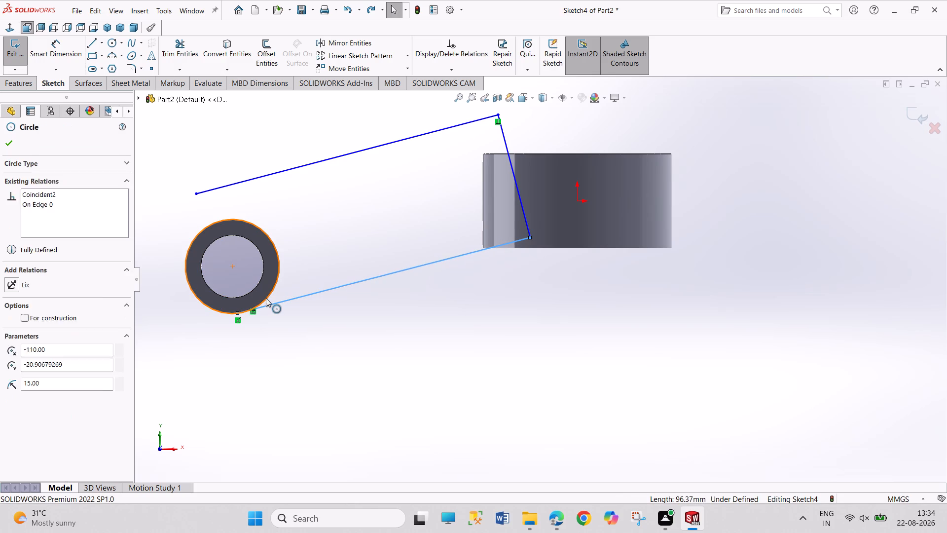
{"action": "left_click_drag", "start_coordinate": [41, 317], "coordinate": [45, 320]}
{"action": "left_click", "coordinate": [186, 369]}
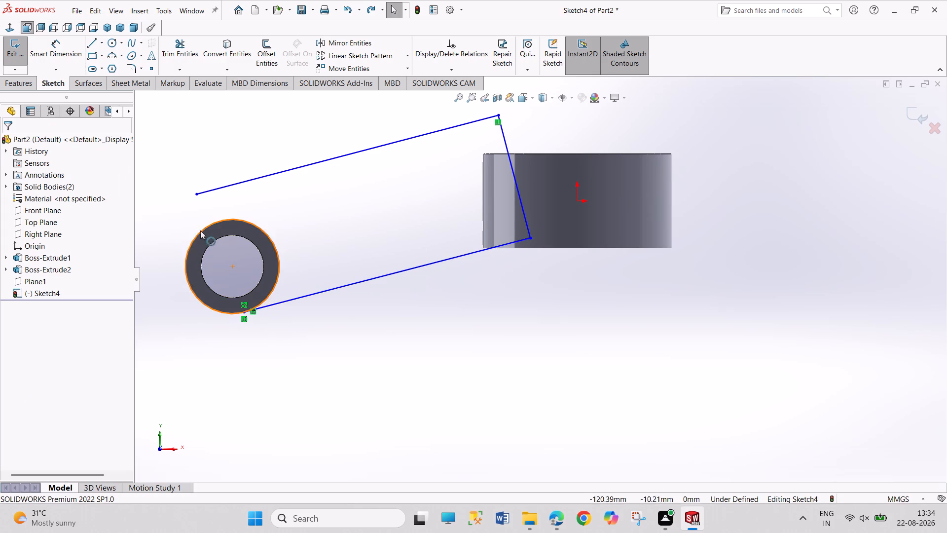
Make the arm's upper line end coincident with the small hub's outer circle and the line tangent to it.
{"action": "left_click", "coordinate": [197, 194]}
{"action": "left_click", "coordinate": [208, 227], "text": "ctrl"}
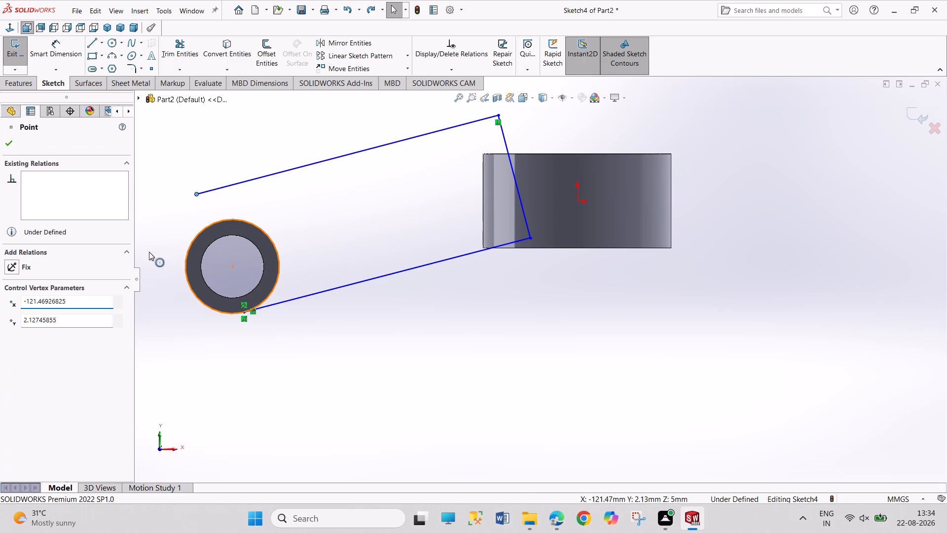
{"action": "left_click", "coordinate": [42, 329]}
{"action": "left_click", "coordinate": [138, 330]}
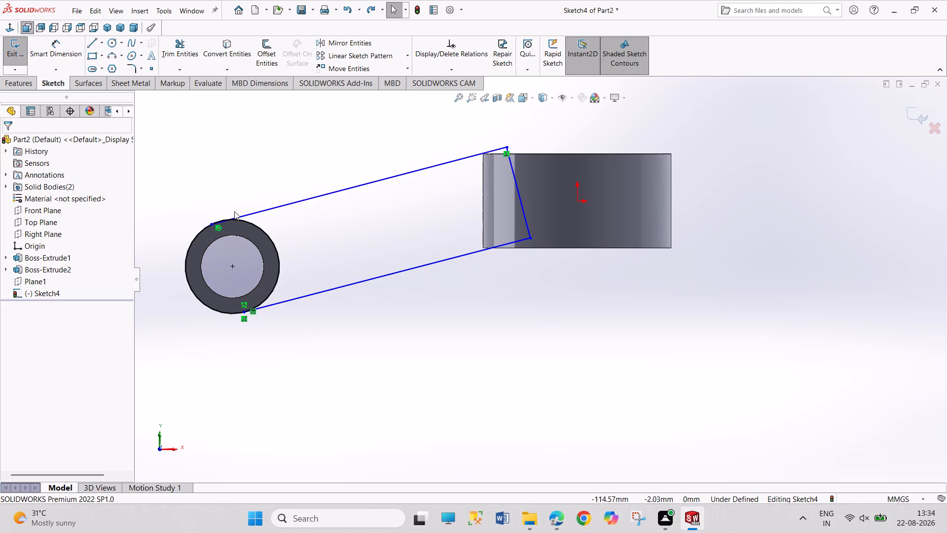
{"action": "left_click", "coordinate": [255, 212]}
{"action": "left_click", "coordinate": [257, 227], "text": "ctrl"}
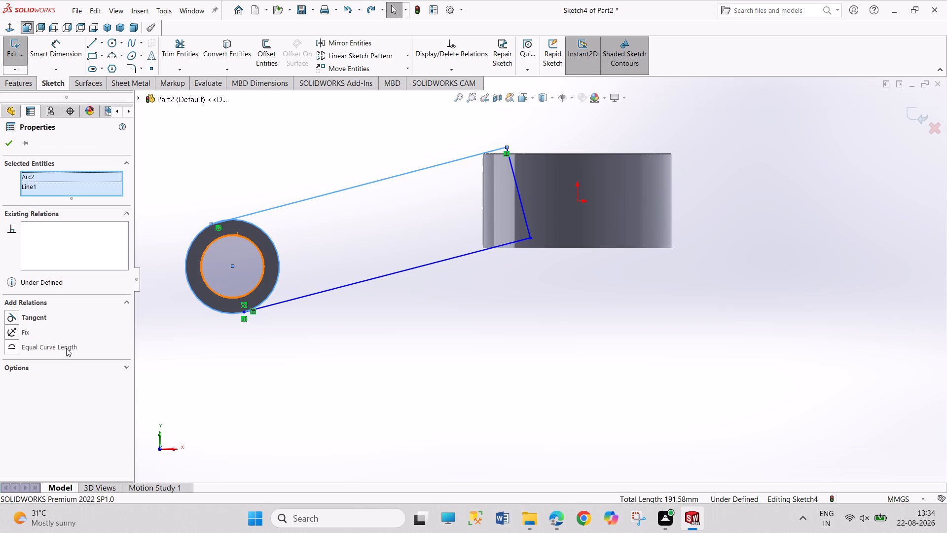
{"action": "left_click_drag", "start_coordinate": [39, 319], "coordinate": [43, 327]}
{"action": "left_click", "coordinate": [175, 375]}
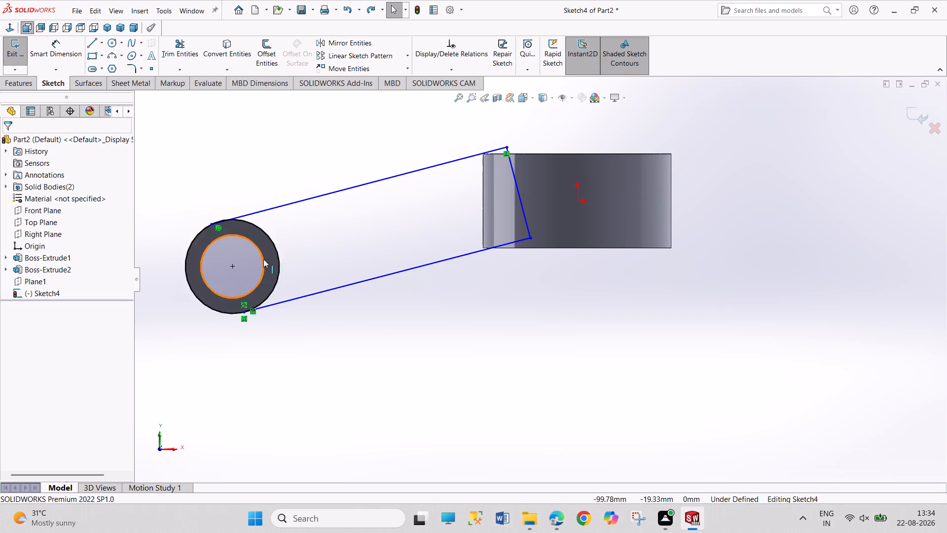
{"action": "left_click", "coordinate": [218, 222]}
{"action": "left_click", "coordinate": [245, 221], "text": "ctrl"}
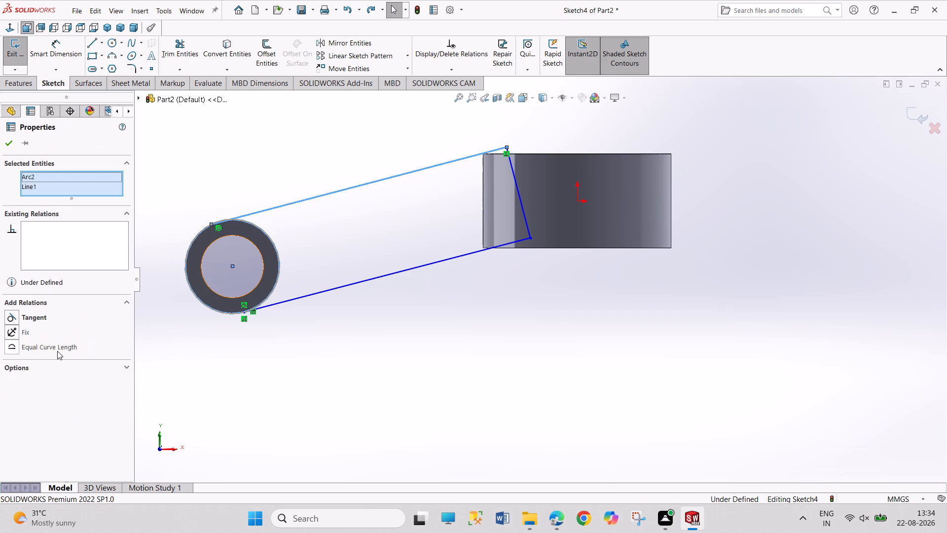
{"action": "left_click", "coordinate": [45, 315]}
{"action": "left_click", "coordinate": [206, 362]}
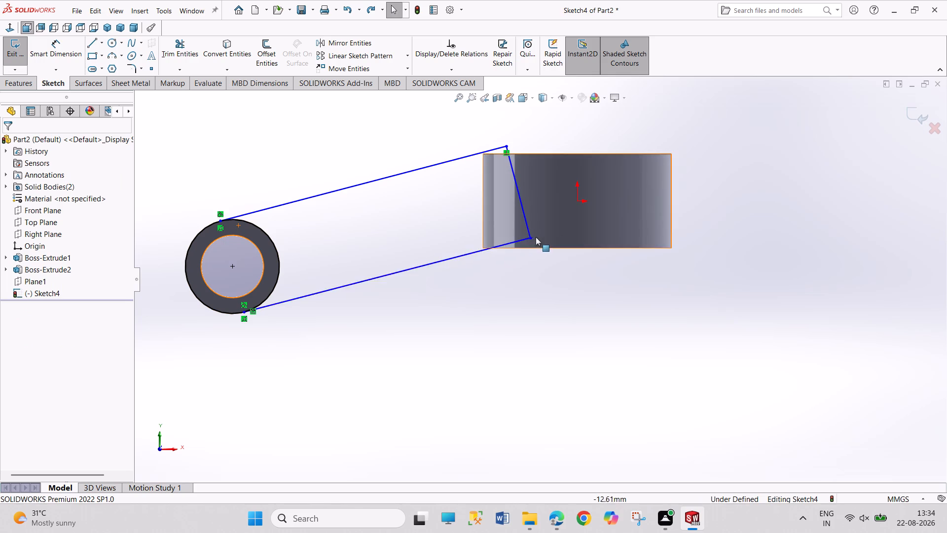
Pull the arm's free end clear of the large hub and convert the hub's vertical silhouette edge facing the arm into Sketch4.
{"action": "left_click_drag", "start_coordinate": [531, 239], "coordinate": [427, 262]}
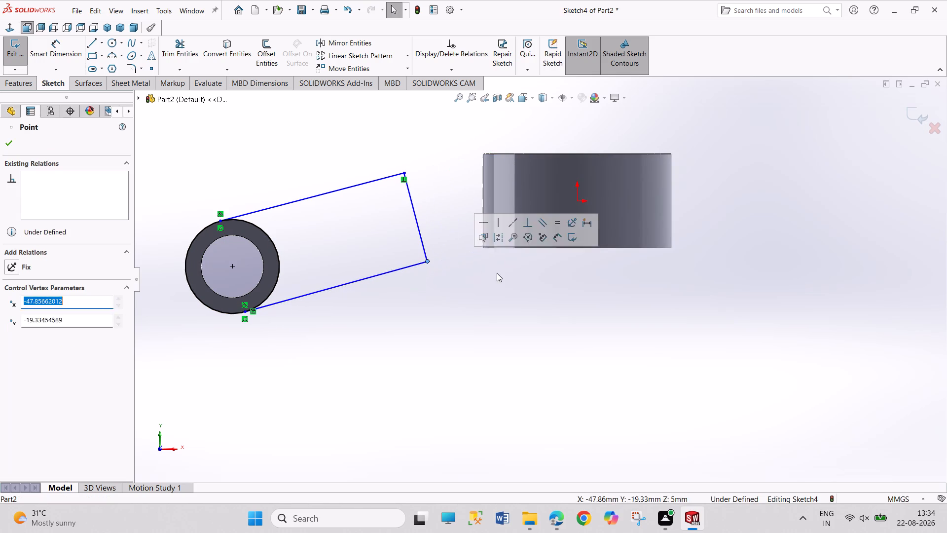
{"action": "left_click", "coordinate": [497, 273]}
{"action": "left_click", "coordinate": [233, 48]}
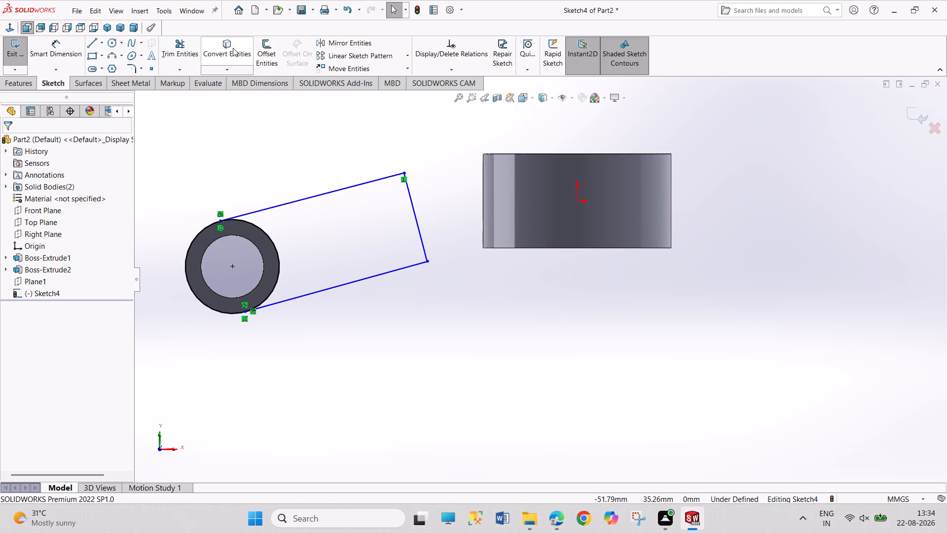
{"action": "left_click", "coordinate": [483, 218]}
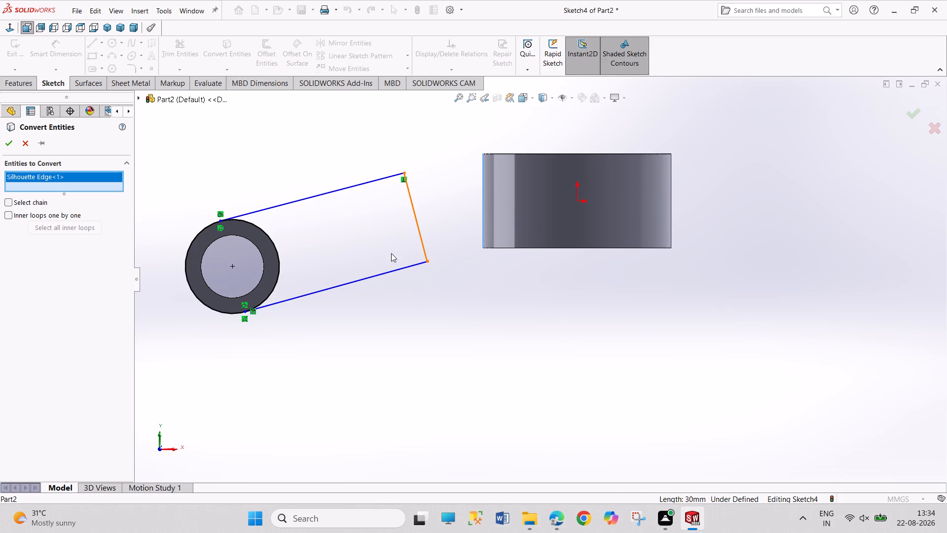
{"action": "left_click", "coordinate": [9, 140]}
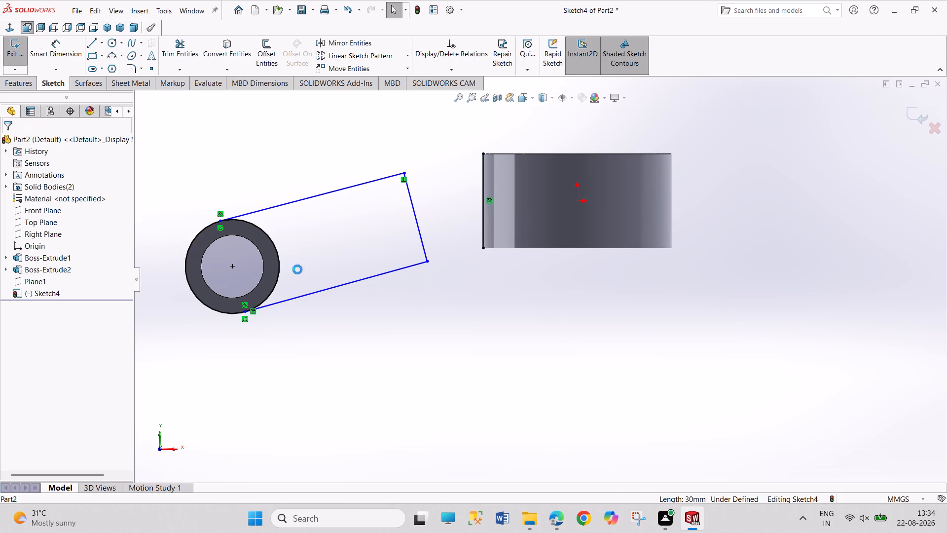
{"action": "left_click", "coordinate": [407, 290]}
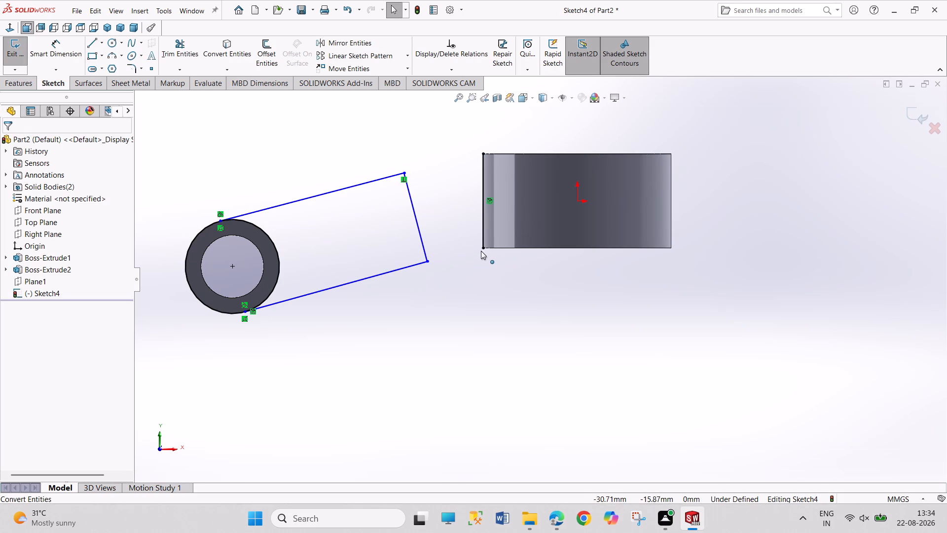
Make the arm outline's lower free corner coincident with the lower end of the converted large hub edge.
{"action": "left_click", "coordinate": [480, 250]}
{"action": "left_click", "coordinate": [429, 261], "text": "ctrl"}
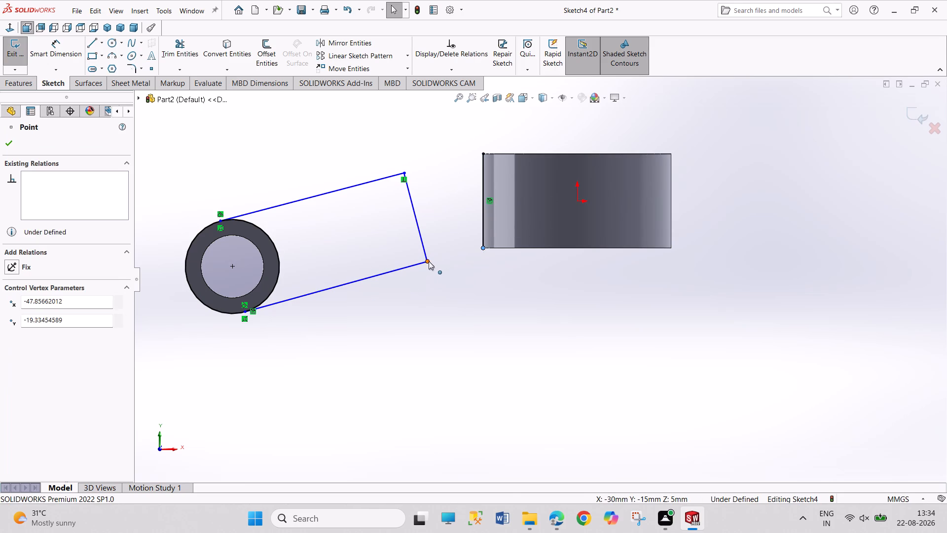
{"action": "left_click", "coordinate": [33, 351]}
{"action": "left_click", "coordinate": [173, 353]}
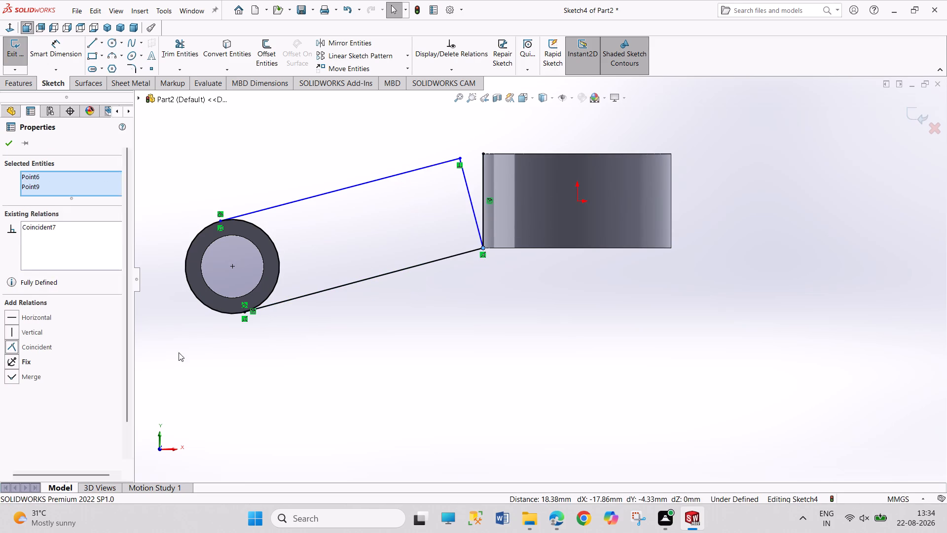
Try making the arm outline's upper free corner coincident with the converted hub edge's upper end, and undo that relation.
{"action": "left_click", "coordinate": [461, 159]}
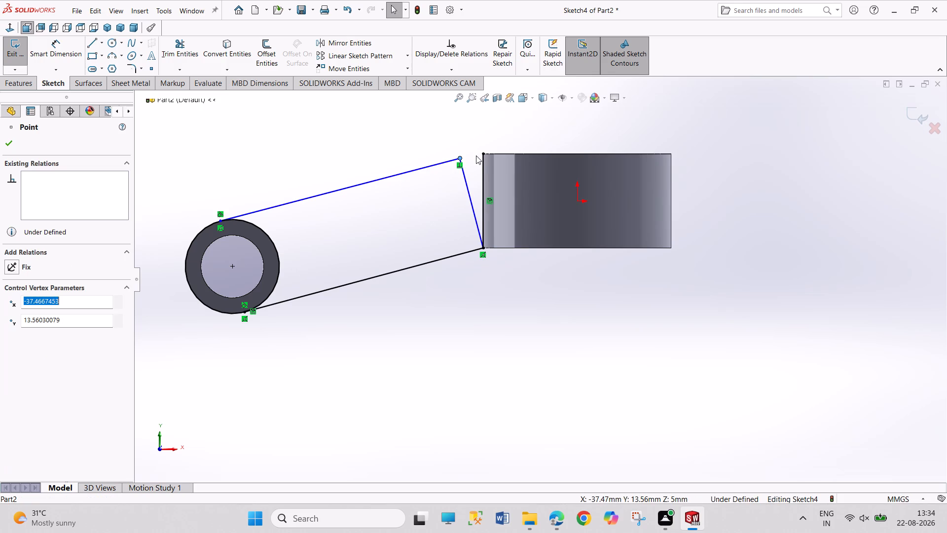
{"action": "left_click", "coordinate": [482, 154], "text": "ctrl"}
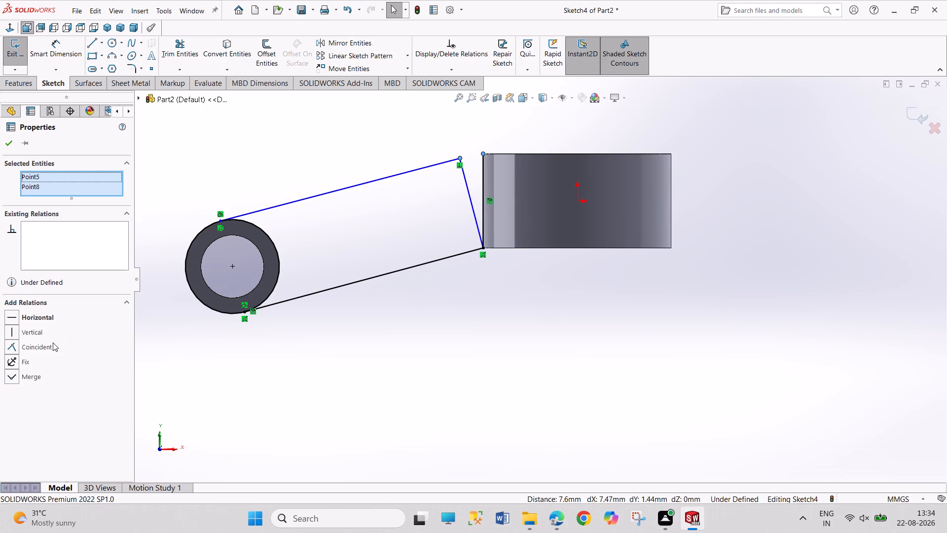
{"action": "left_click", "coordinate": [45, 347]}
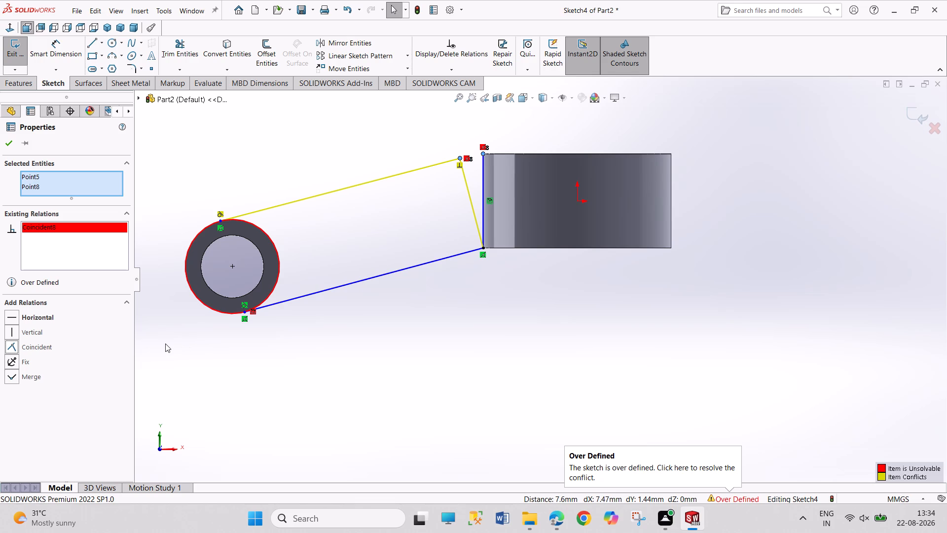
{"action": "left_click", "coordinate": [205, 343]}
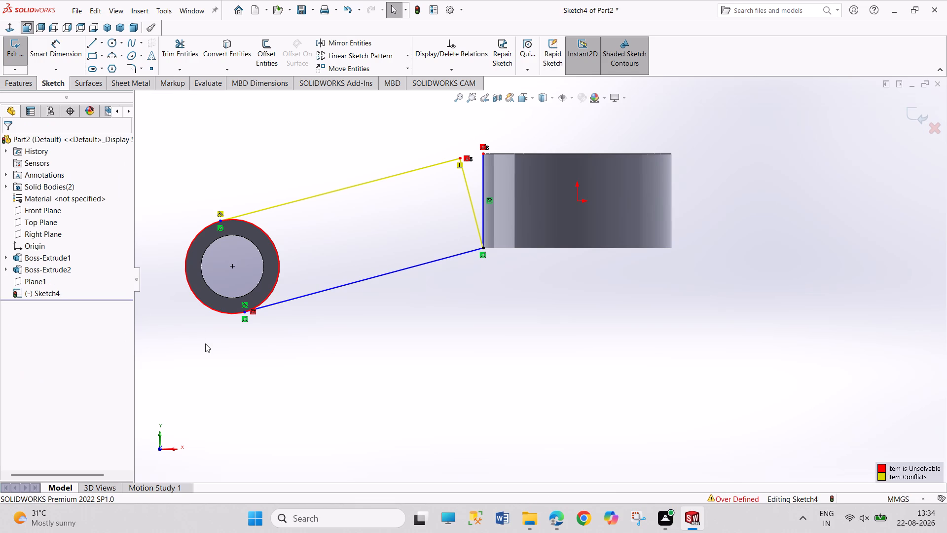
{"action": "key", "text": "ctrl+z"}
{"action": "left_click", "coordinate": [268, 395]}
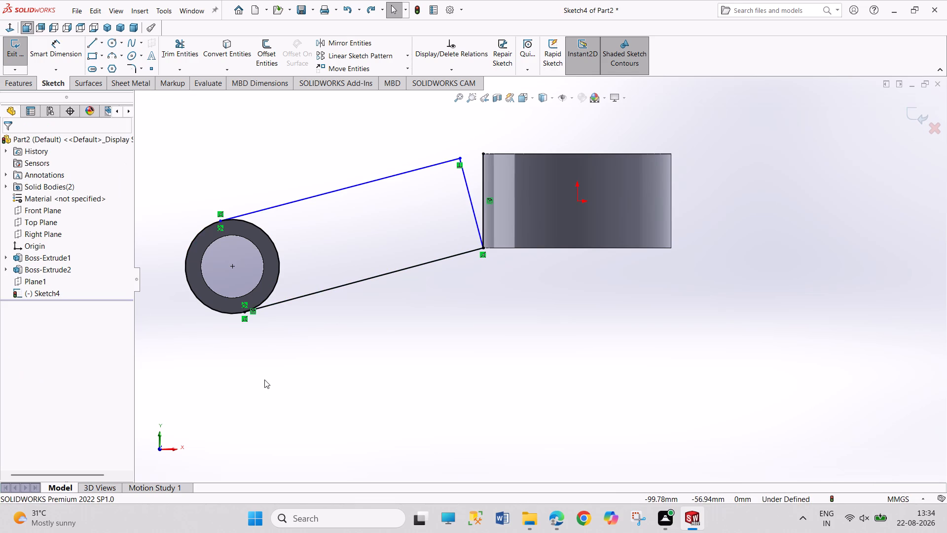
Undo Sketch4 back to the arm's single upper line, removing the converted hub edge, the other two lines and their relations.
{"action": "middle_click_drag", "start_coordinate": [387, 347], "coordinate": [382, 405]}
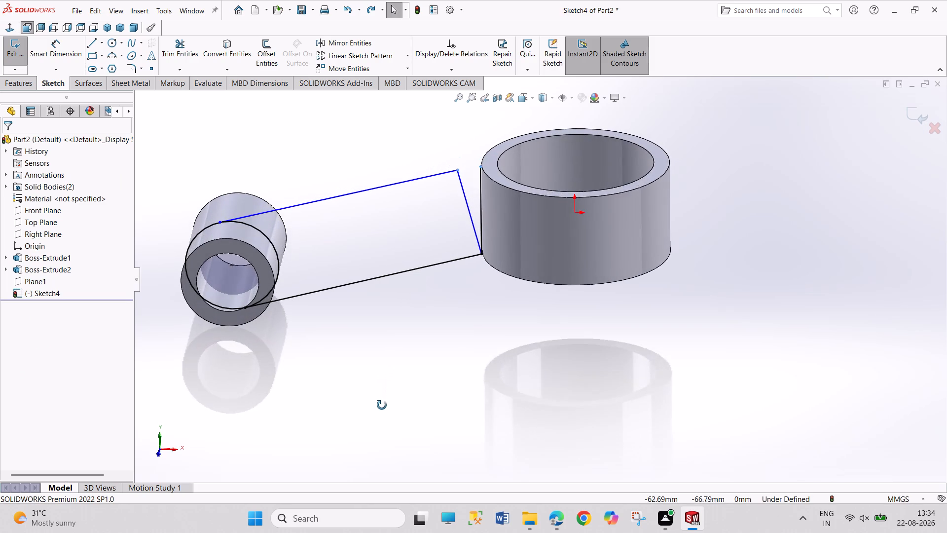
{"action": "middle_click_drag", "start_coordinate": [382, 405], "coordinate": [382, 406]}
{"action": "scroll", "coordinate": [503, 230], "scroll_direction": "down", "scroll_amount": 1}
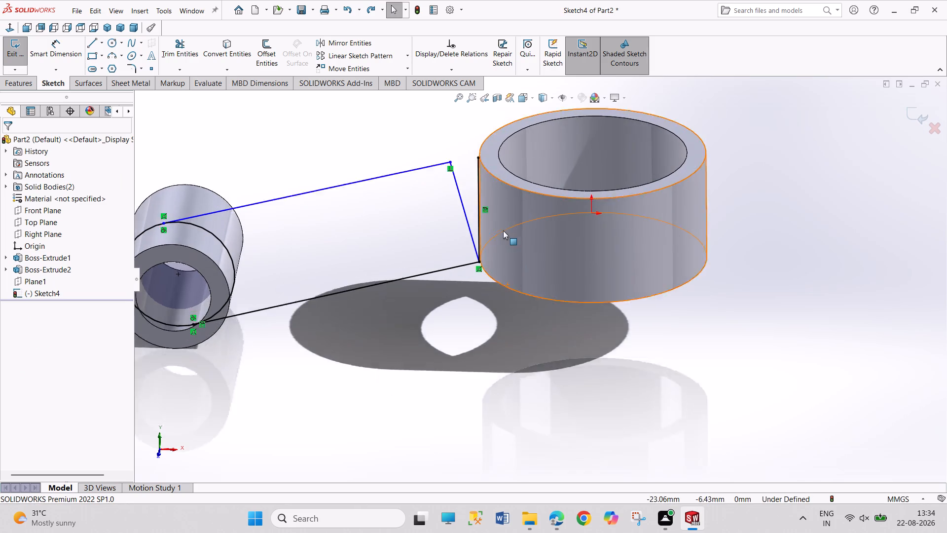
{"action": "scroll", "coordinate": [503, 230], "scroll_direction": "down", "scroll_amount": 4}
{"action": "scroll", "coordinate": [503, 230], "scroll_direction": "up", "scroll_amount": 6}
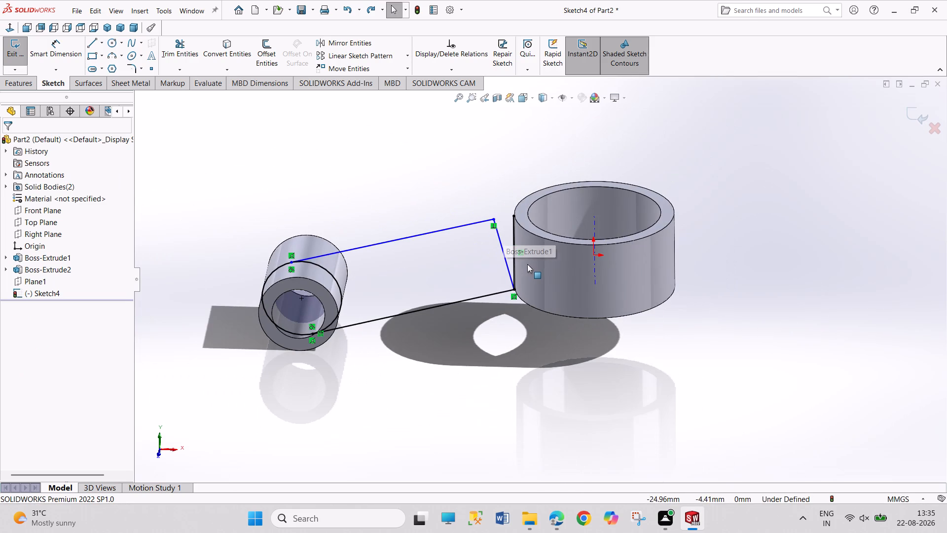
{"action": "key", "text": "ctrl+z"}
{"action": "key", "text": "ctrl+z"}
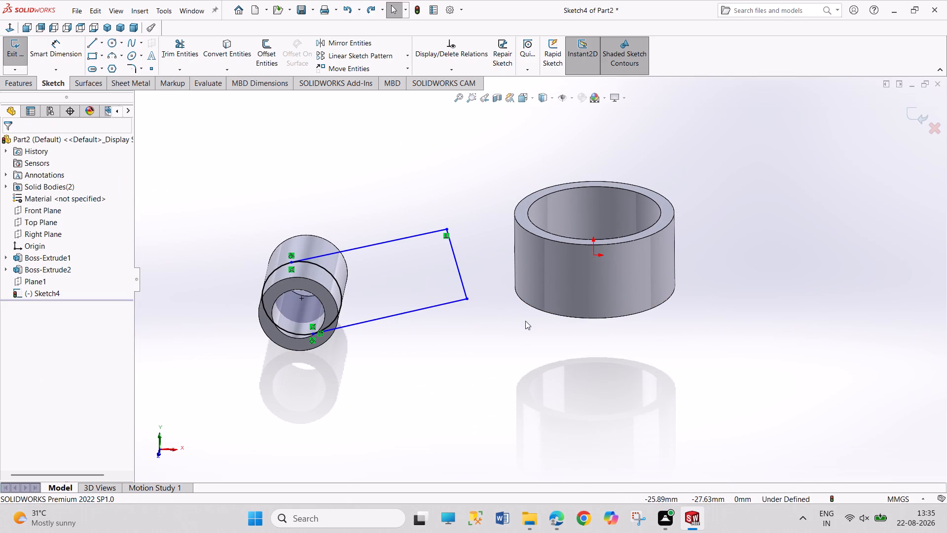
{"action": "key", "text": "ctrl+z"}
{"action": "key", "text": "ctrl+z"}
{"action": "key", "text": "ctrl+z"}
{"action": "key", "text": "ctrl+z"}
{"action": "key", "text": "ctrl+z"}
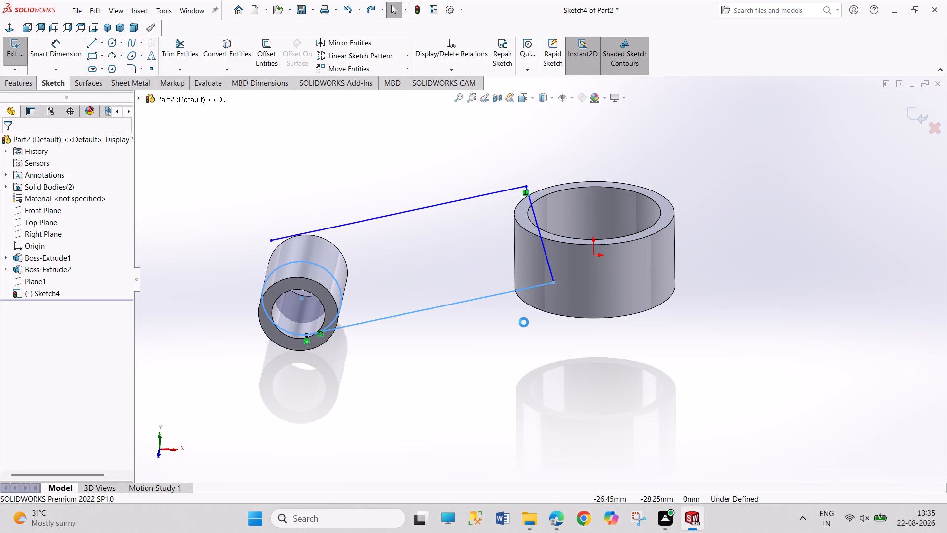
{"action": "key", "text": "ctrl+z"}
{"action": "scroll", "coordinate": [431, 323], "scroll_direction": "down", "scroll_amount": 1}
{"action": "middle_click", "coordinate": [431, 323]}
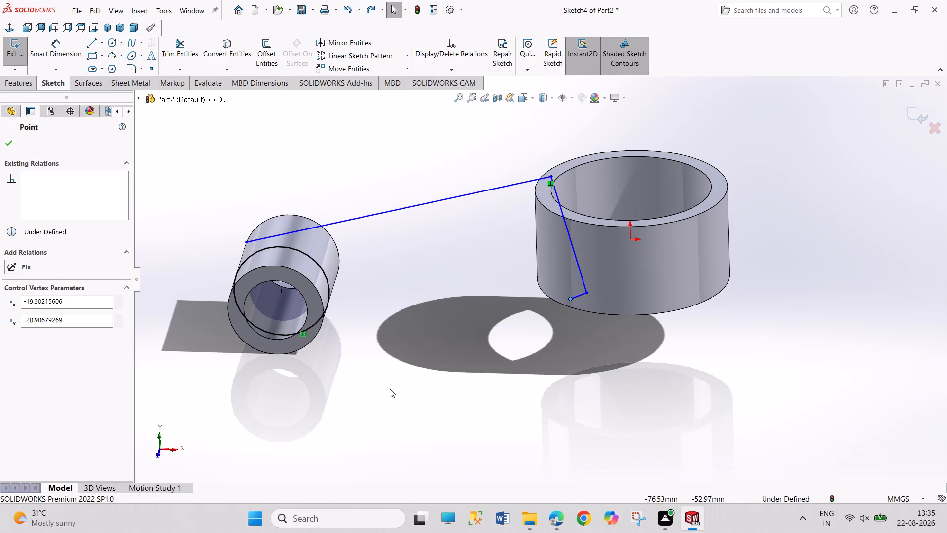
{"action": "middle_click_drag", "start_coordinate": [400, 327], "coordinate": [405, 357]}
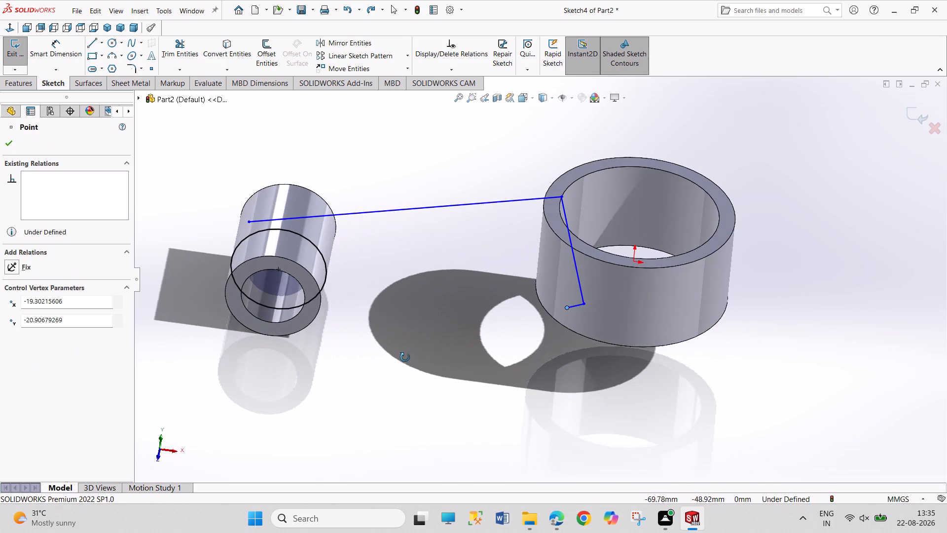
{"action": "middle_click_drag", "start_coordinate": [405, 357], "coordinate": [415, 305]}
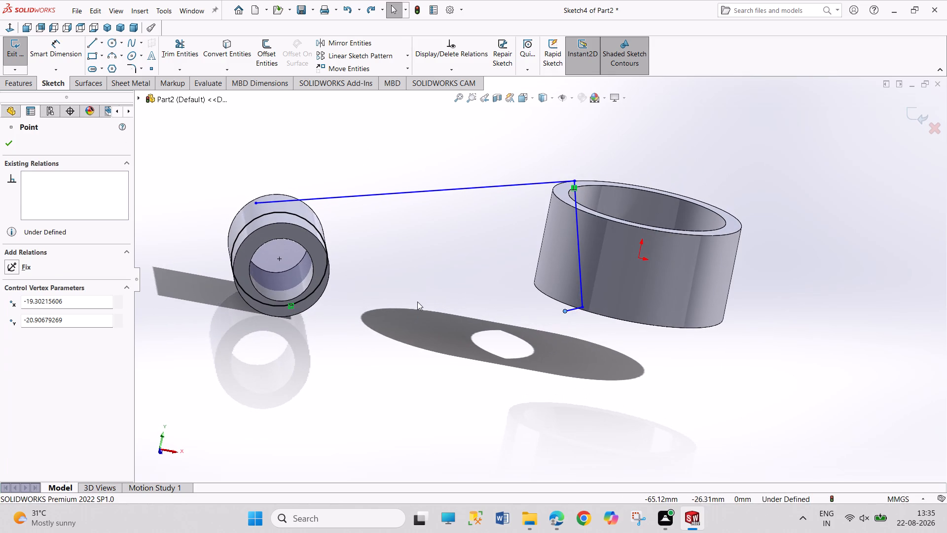
{"action": "key", "text": "ctrl+z"}
{"action": "key", "text": "ctrl+z"}
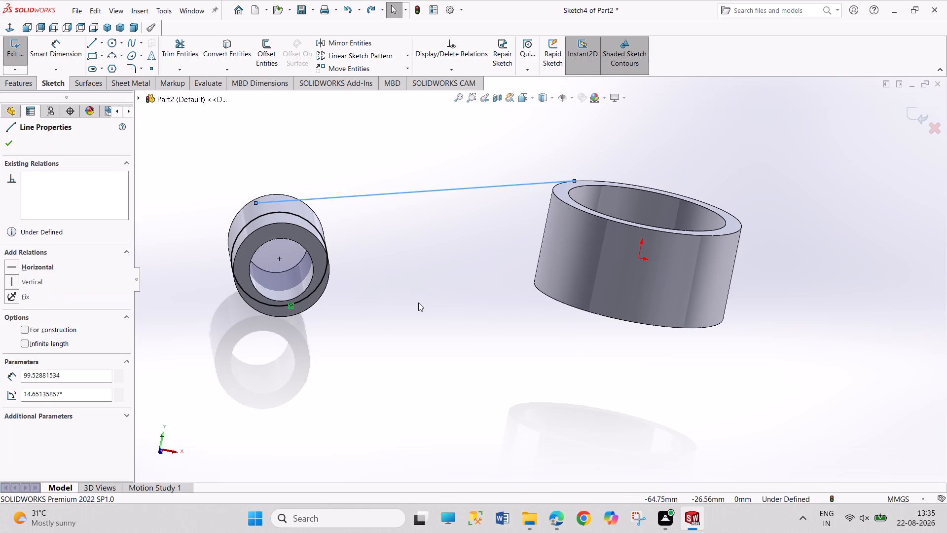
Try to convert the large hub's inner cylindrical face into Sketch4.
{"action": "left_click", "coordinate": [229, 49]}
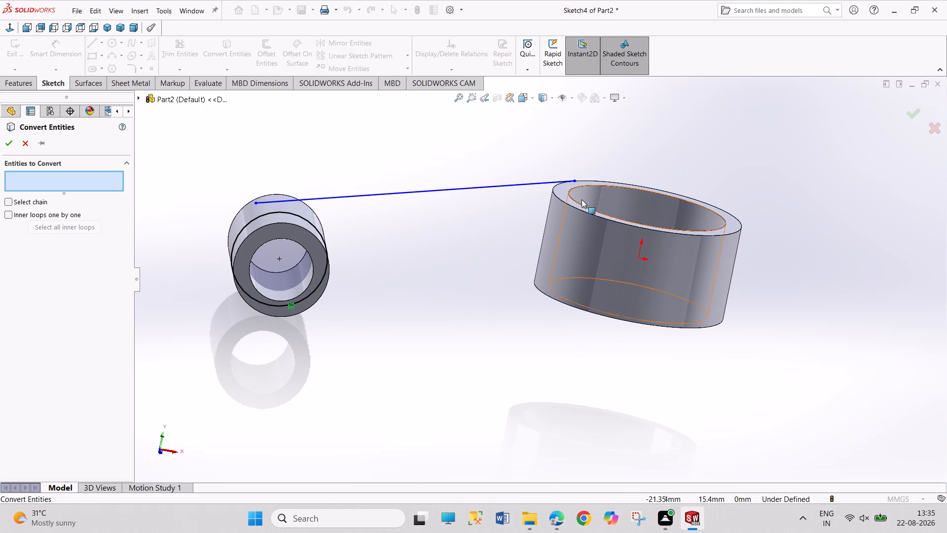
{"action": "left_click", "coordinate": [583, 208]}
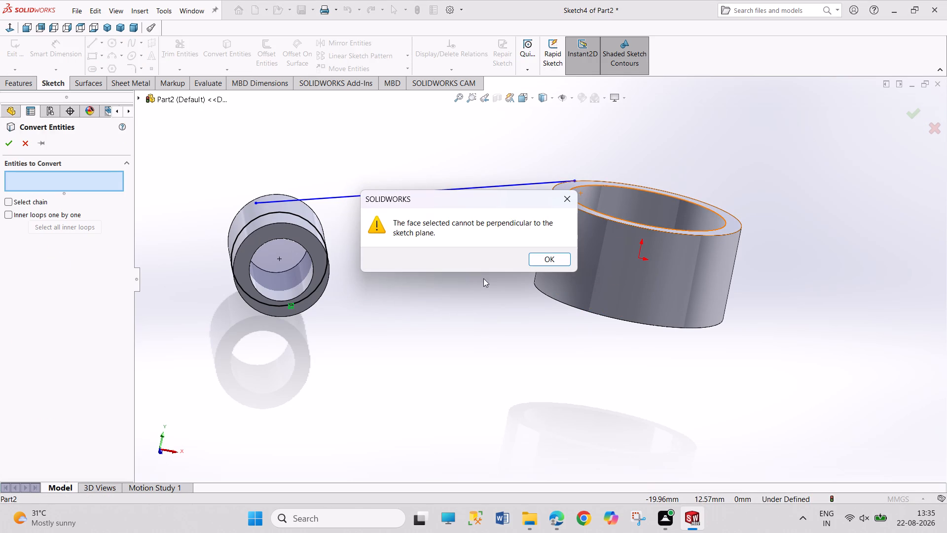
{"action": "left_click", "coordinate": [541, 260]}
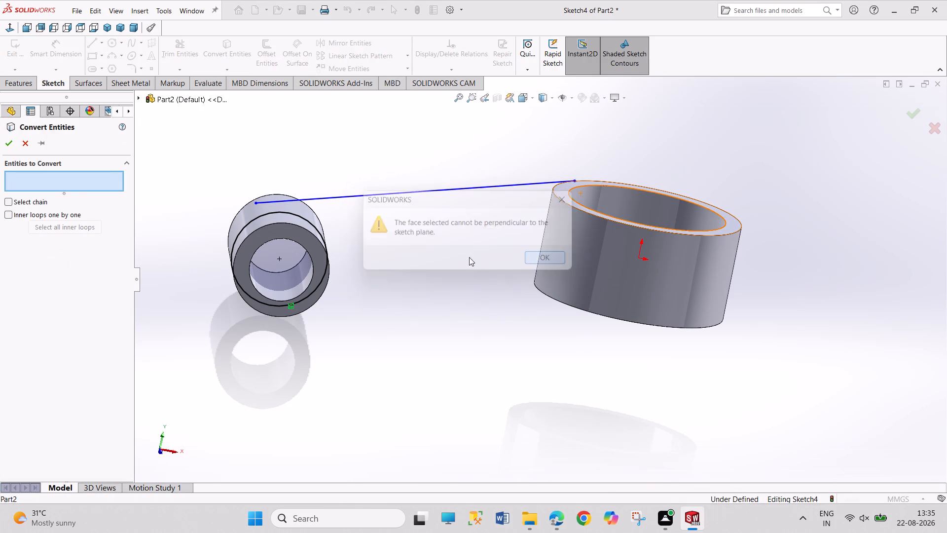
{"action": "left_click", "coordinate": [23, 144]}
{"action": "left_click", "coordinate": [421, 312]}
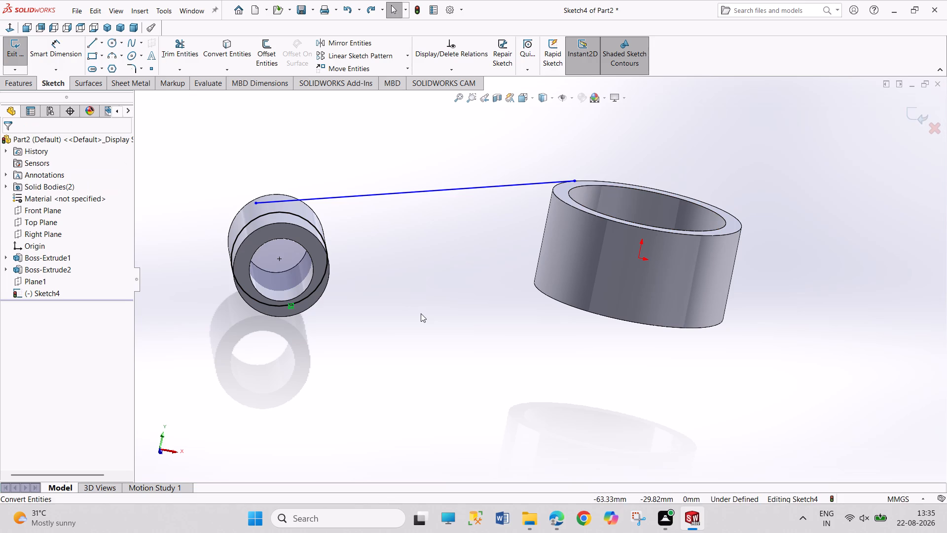
Undo the arm's remaining upper line in Sketch4.
{"action": "key", "text": "ctrl+z"}
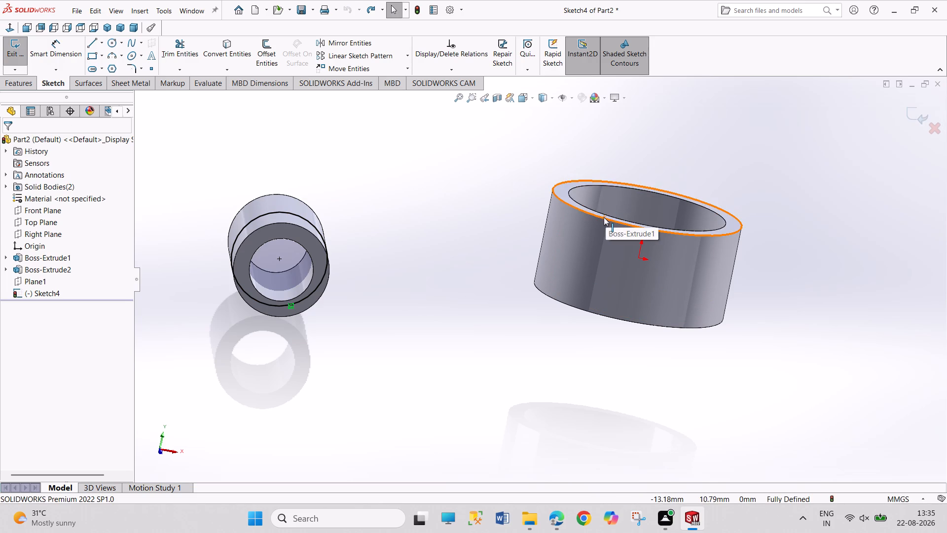
Convert the top circular edge of the large hub's bore into Sketch4.
{"action": "left_click", "coordinate": [605, 215]}
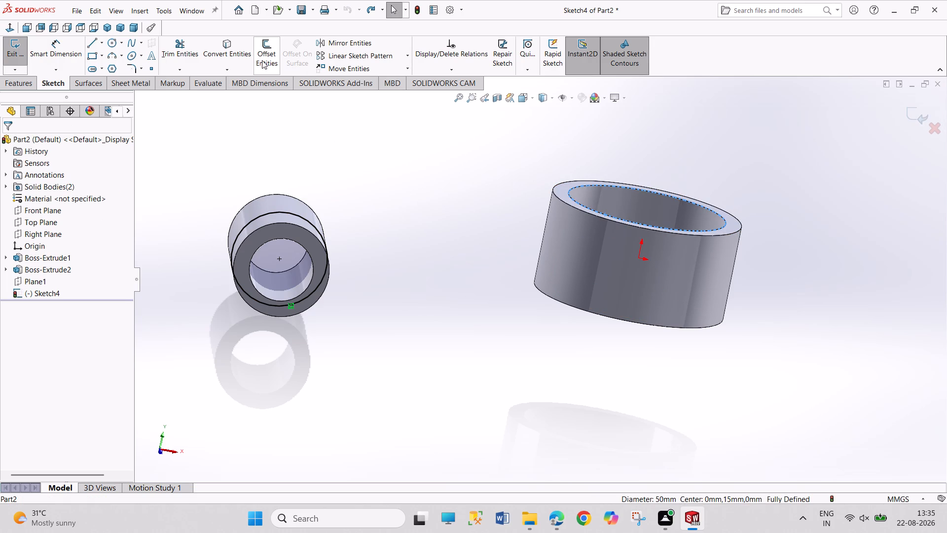
{"action": "left_click", "coordinate": [227, 41]}
{"action": "left_click", "coordinate": [364, 263]}
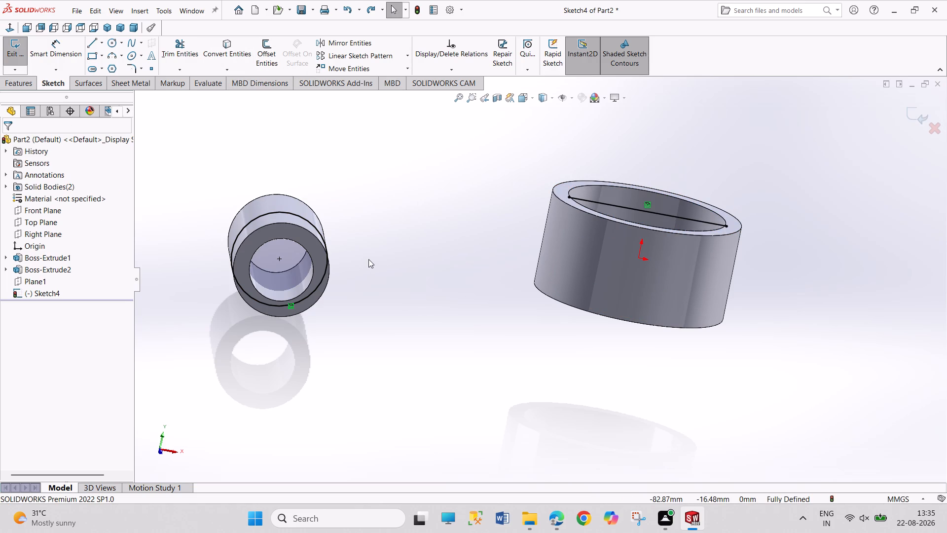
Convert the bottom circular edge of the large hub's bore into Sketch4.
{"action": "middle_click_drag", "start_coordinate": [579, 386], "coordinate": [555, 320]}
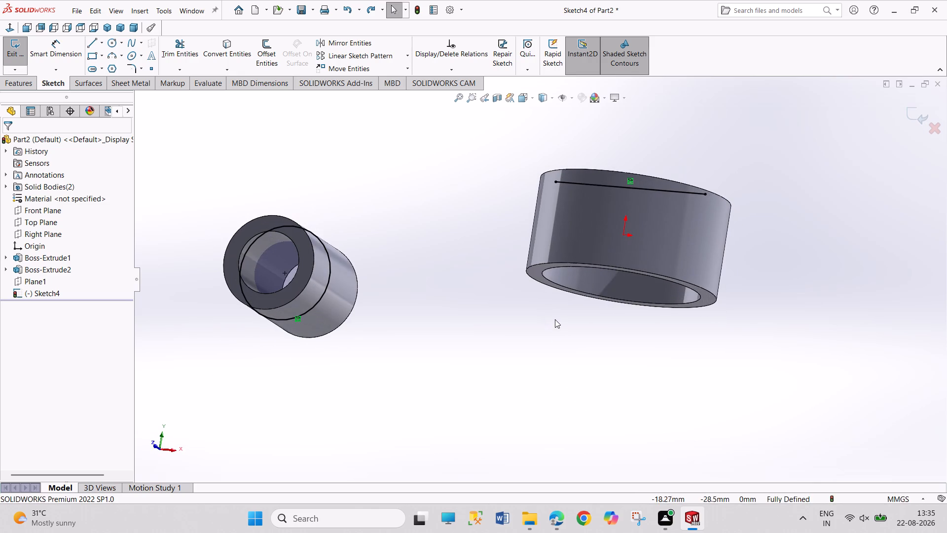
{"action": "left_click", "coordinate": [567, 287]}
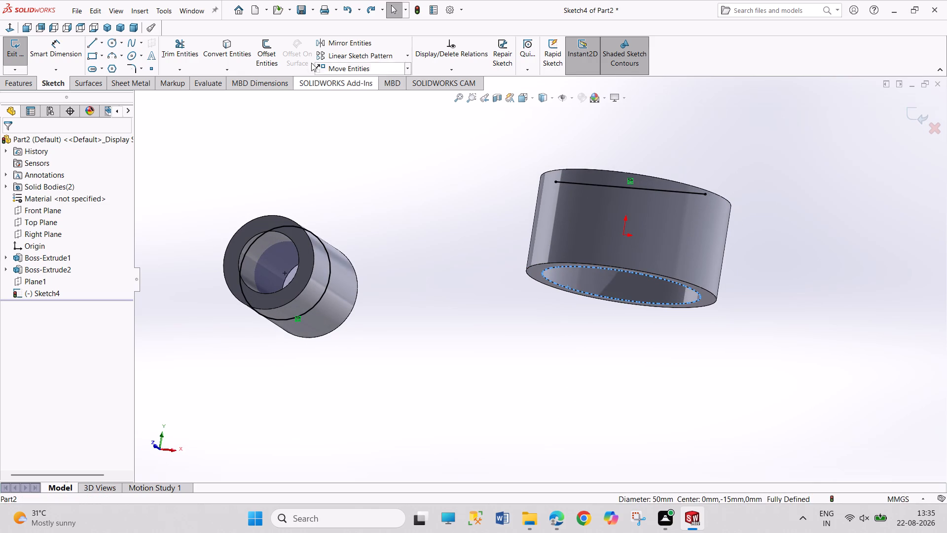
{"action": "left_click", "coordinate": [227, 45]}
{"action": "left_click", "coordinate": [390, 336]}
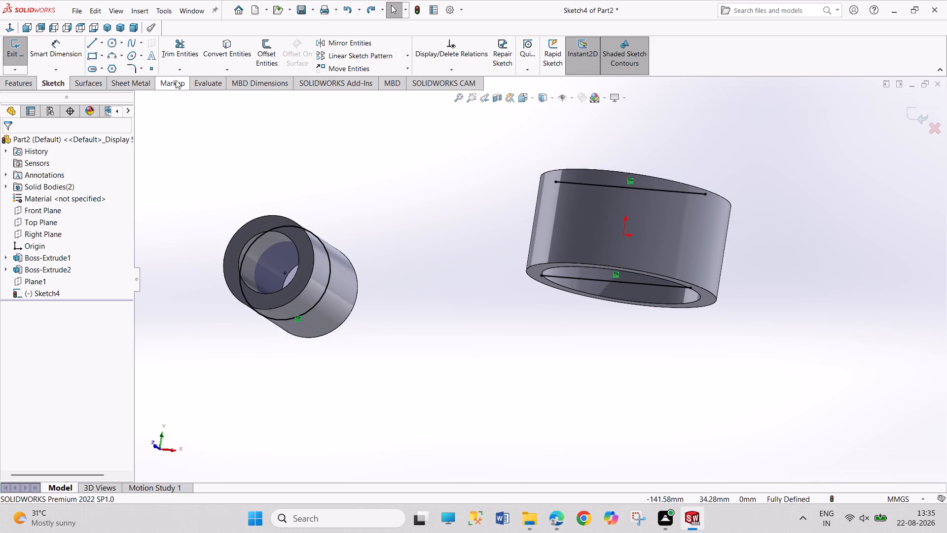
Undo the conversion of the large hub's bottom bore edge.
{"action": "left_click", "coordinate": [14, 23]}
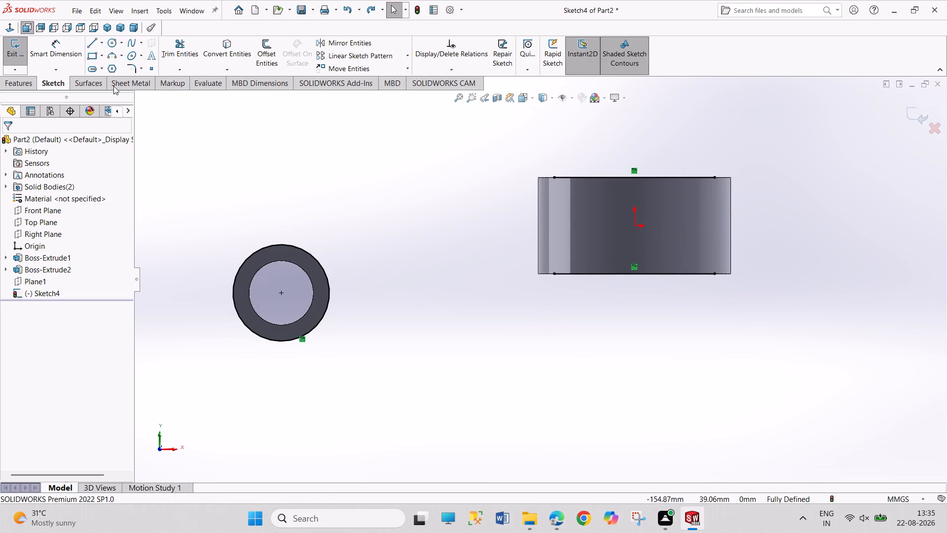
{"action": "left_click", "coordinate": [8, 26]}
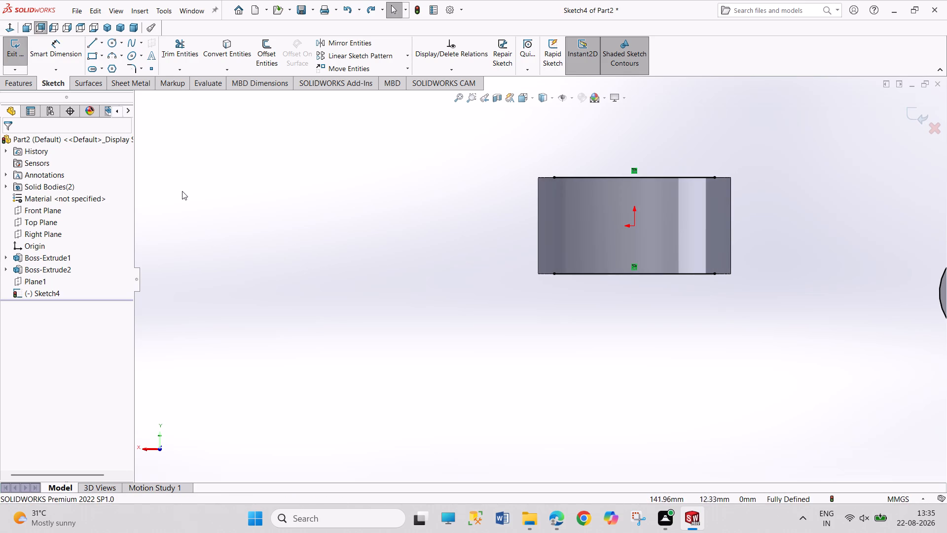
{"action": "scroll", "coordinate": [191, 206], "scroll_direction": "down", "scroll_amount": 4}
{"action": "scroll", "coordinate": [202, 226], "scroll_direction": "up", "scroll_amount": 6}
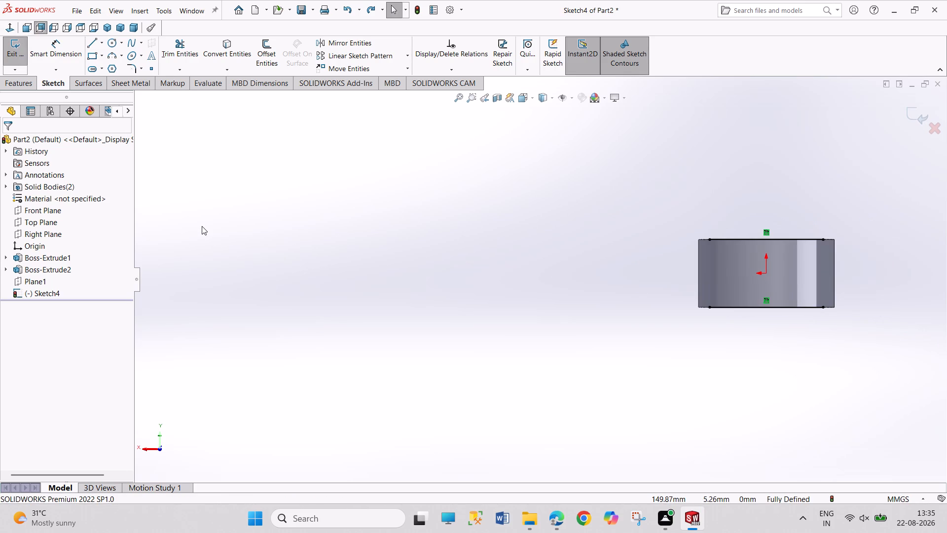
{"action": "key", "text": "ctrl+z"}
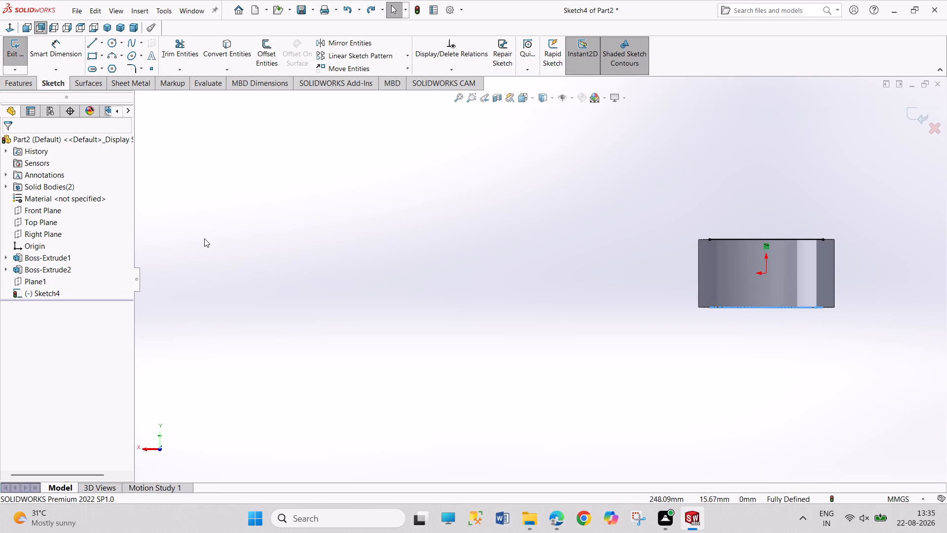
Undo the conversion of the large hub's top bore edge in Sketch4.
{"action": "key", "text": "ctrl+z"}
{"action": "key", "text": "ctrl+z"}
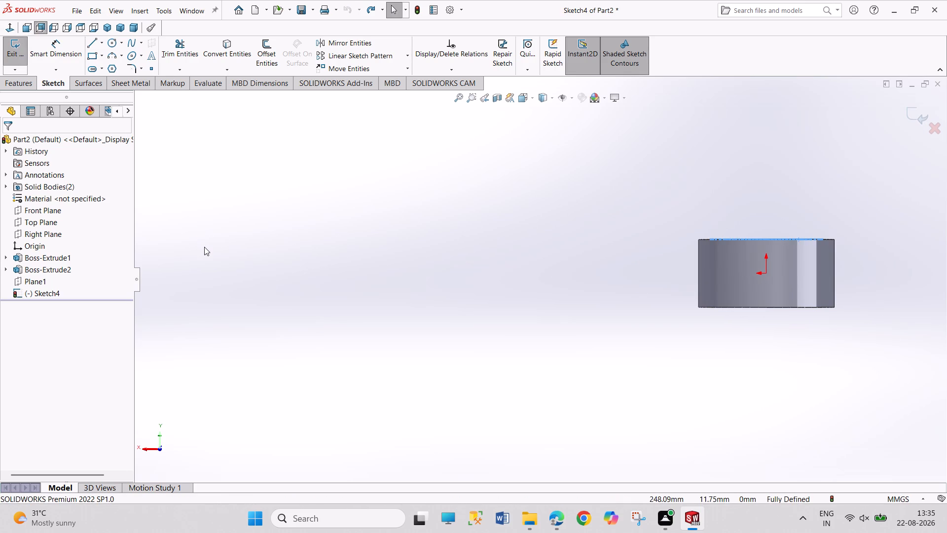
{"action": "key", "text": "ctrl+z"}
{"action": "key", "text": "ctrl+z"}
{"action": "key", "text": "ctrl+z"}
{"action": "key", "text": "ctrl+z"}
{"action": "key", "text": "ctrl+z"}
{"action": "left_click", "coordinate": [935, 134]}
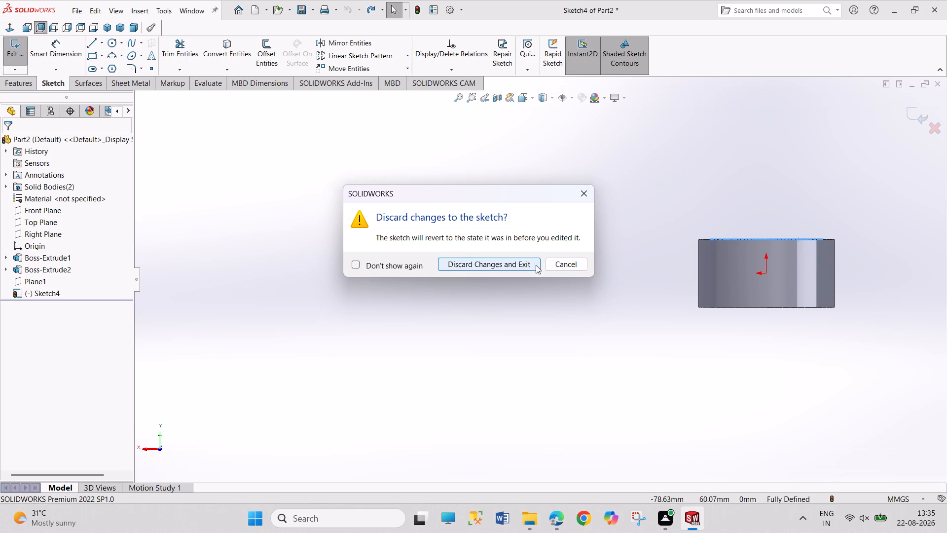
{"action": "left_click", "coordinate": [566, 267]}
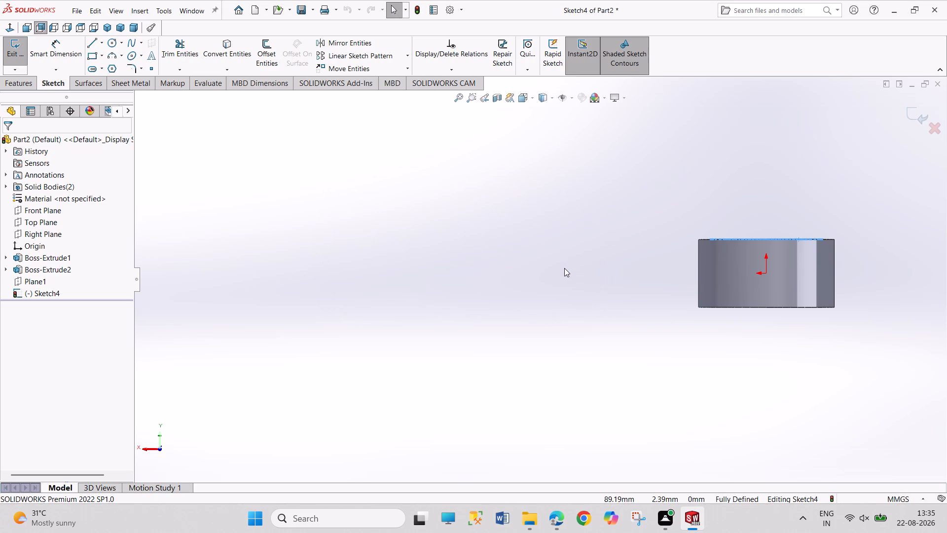
Create a new part document.
{"action": "key", "text": "ctrl+n"}
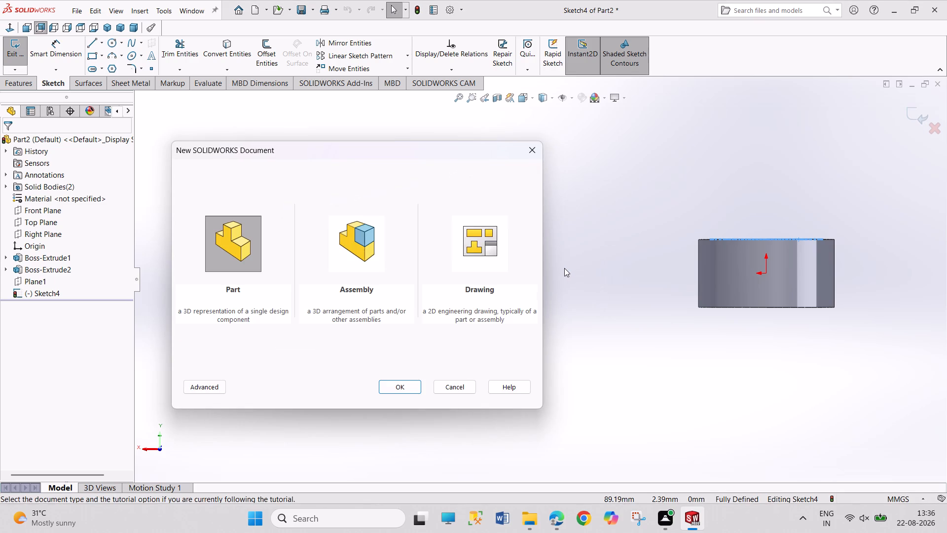
{"action": "key", "text": "Return"}
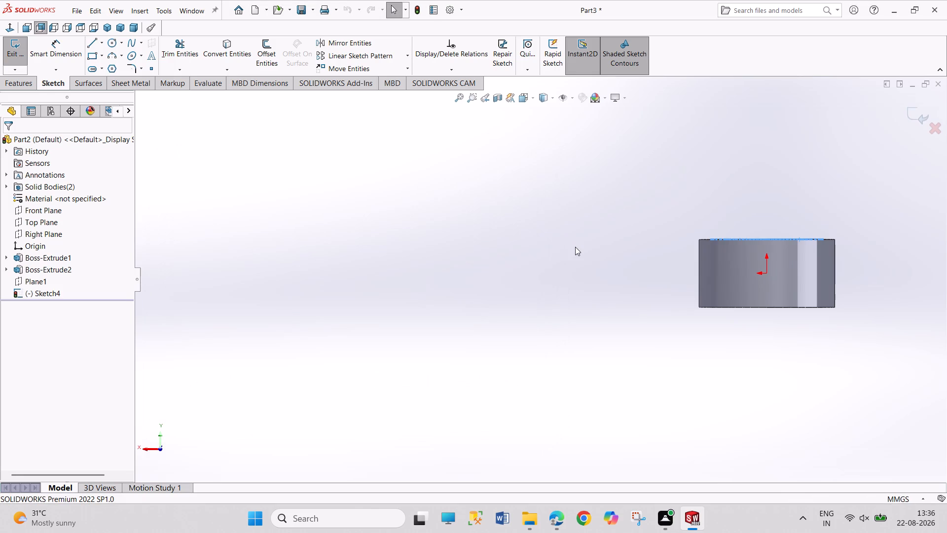
Sketch two concentric circles centred on the origin on the Top Plane, the outer about 86 mm in diameter.
{"action": "left_click", "coordinate": [53, 210]}
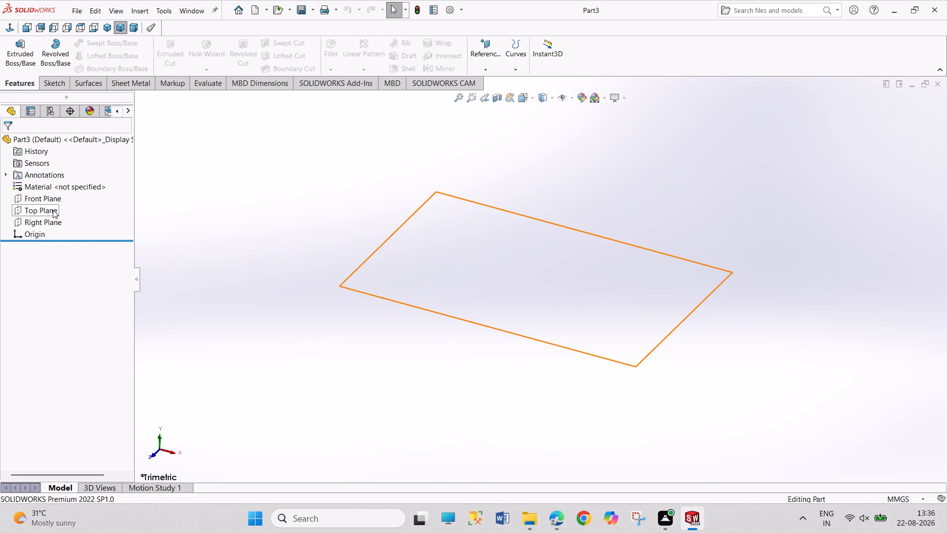
{"action": "left_click", "coordinate": [64, 202]}
{"action": "left_click", "coordinate": [109, 44]}
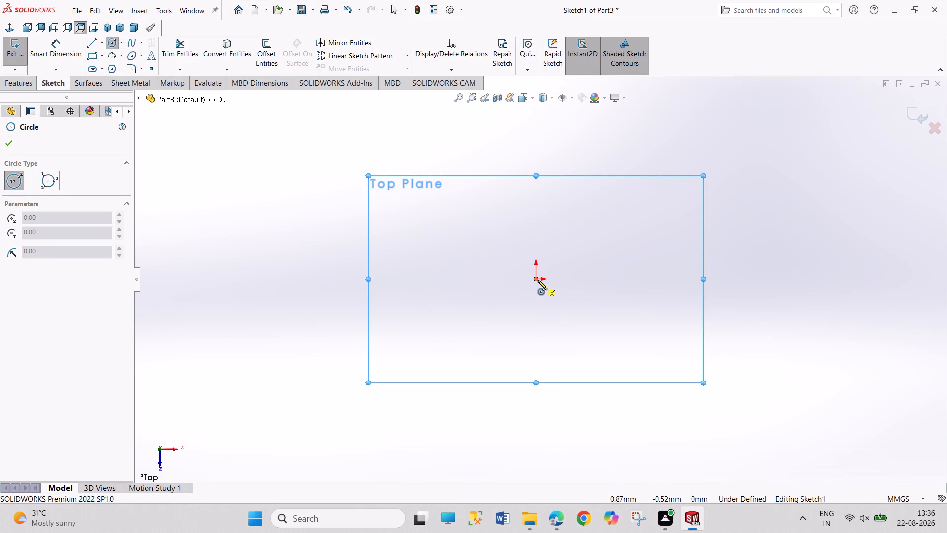
{"action": "left_click_drag", "start_coordinate": [538, 280], "coordinate": [534, 285]}
{"action": "left_click", "coordinate": [562, 356]}
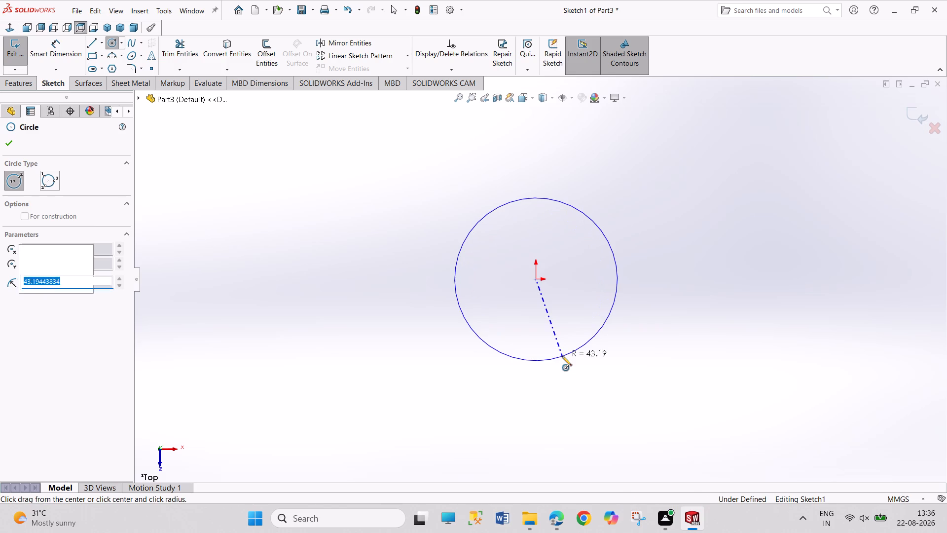
{"action": "left_click", "coordinate": [535, 278]}
{"action": "left_click", "coordinate": [553, 320]}
Dimension the originally larger circle to 50 mm diameter and the originally smaller one to 60 mm diameter.
{"action": "right_click_drag", "start_coordinate": [644, 311], "coordinate": [644, 205]}
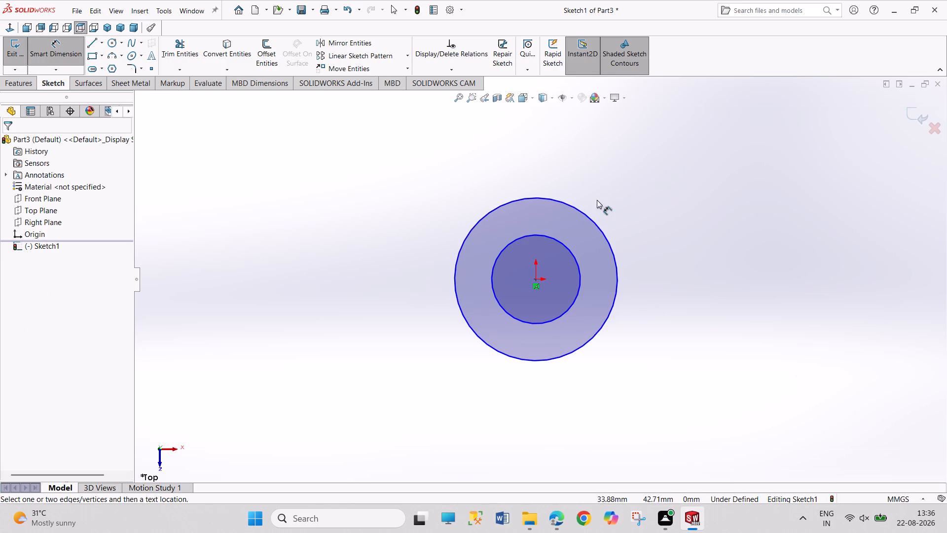
{"action": "left_click", "coordinate": [586, 215]}
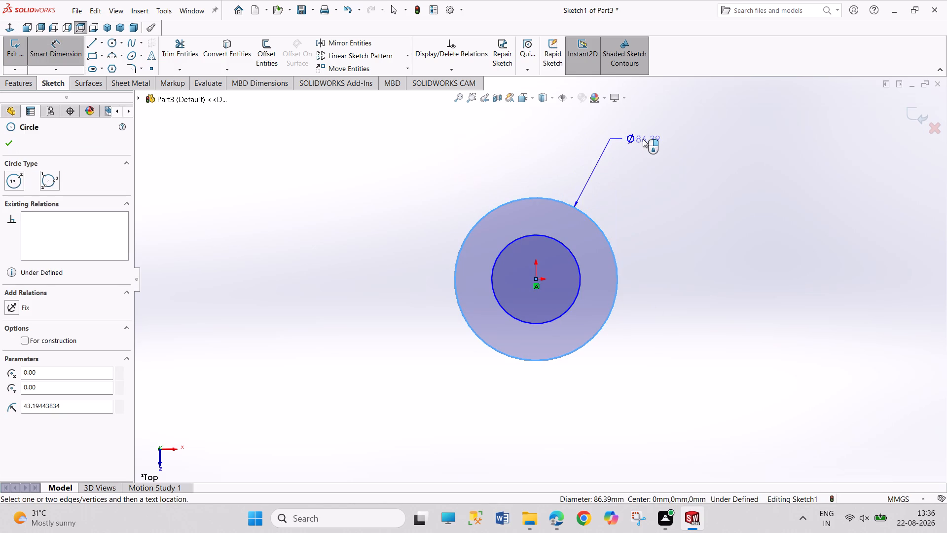
{"action": "left_click", "coordinate": [644, 139]}
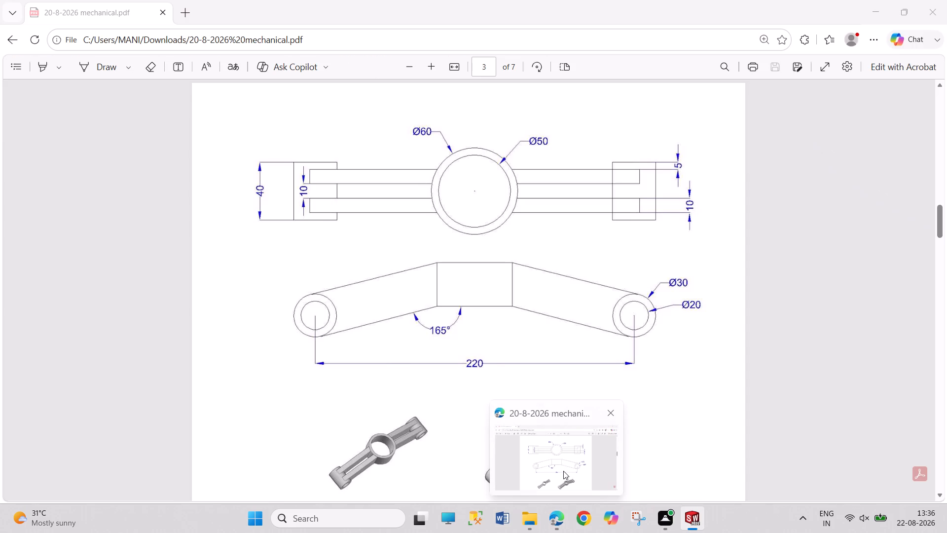
{"action": "type", "text": "50"}
{"action": "key", "text": "Return"}
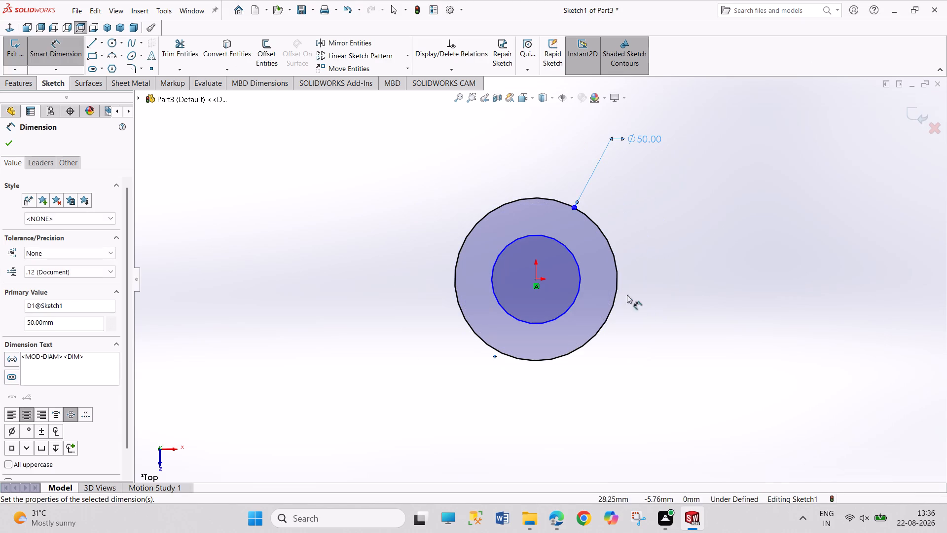
{"action": "left_click", "coordinate": [578, 259]}
{"action": "left_click", "coordinate": [653, 164]}
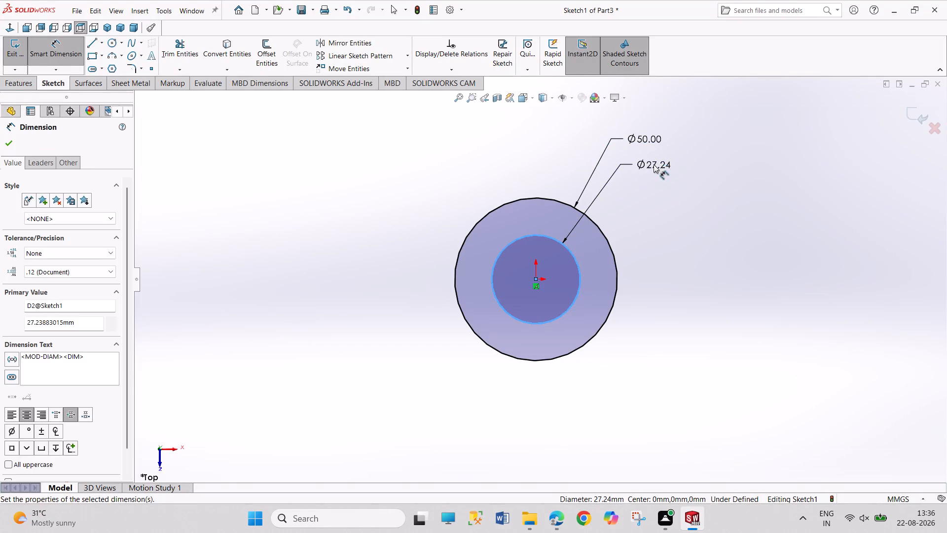
{"action": "type", "text": "60"}
{"action": "key", "text": "Return"}
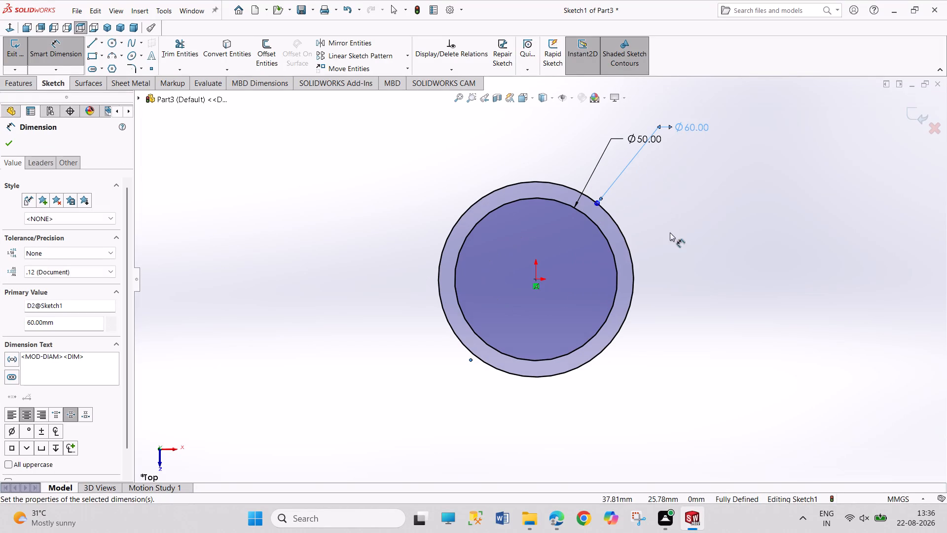
{"action": "right_click", "coordinate": [680, 251]}
{"action": "left_click", "coordinate": [695, 284]}
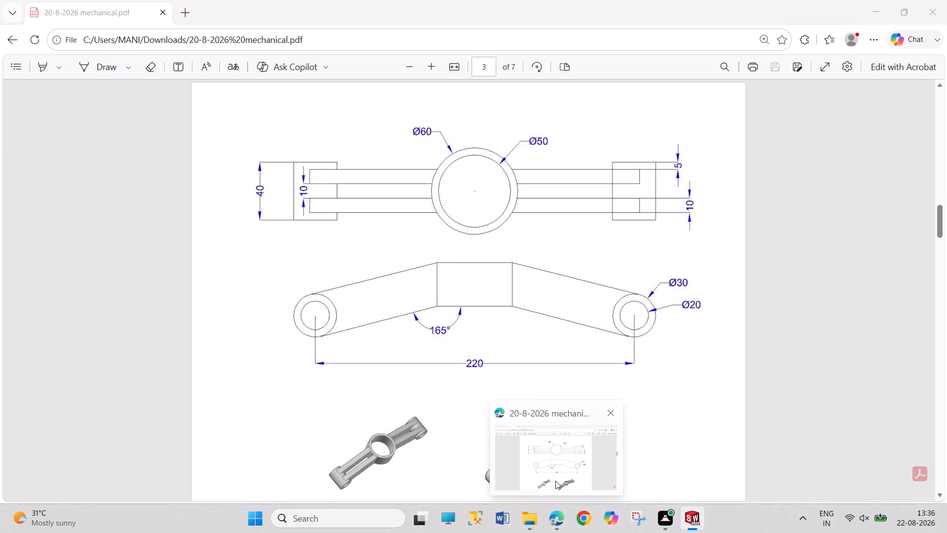
Extrude the ring between the two circles 30 mm using the Mid Plane end condition.
{"action": "left_click", "coordinate": [11, 44]}
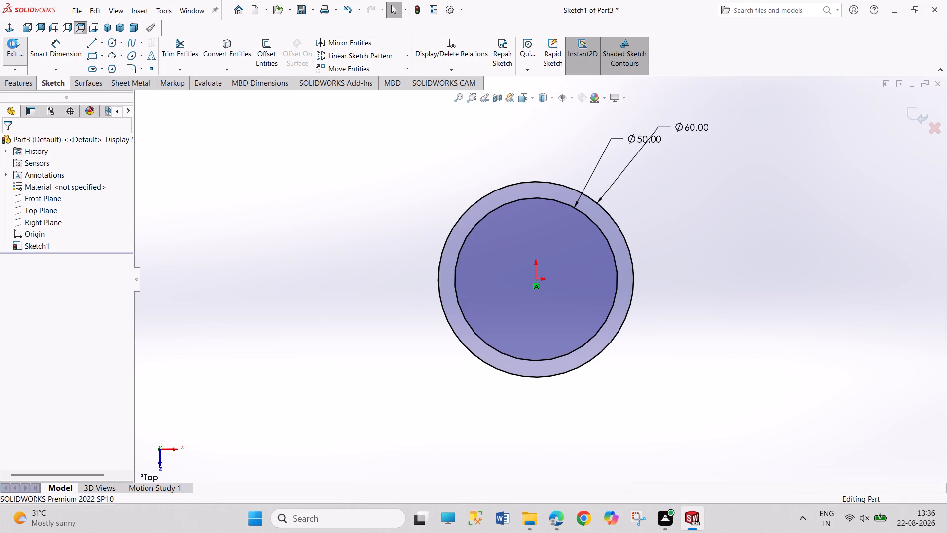
{"action": "left_click", "coordinate": [30, 63]}
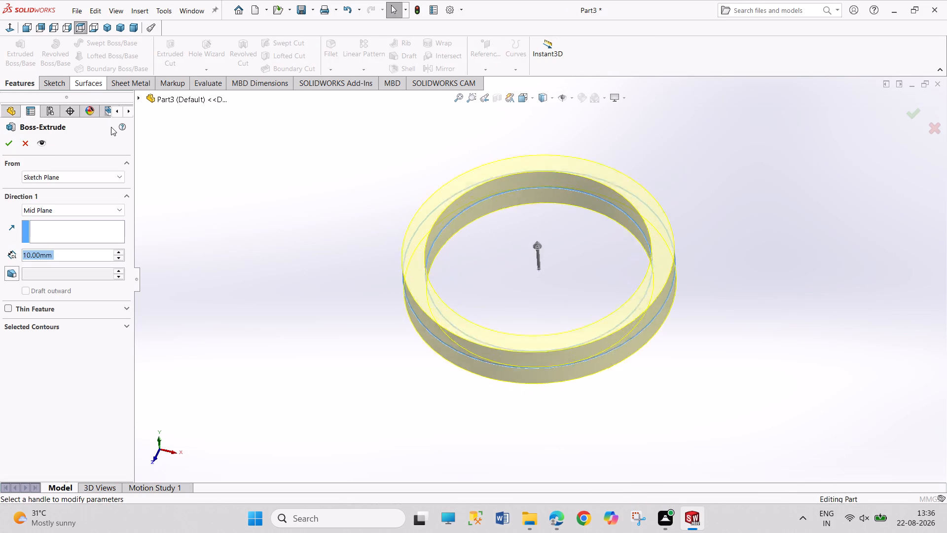
{"action": "left_click", "coordinate": [121, 253]}
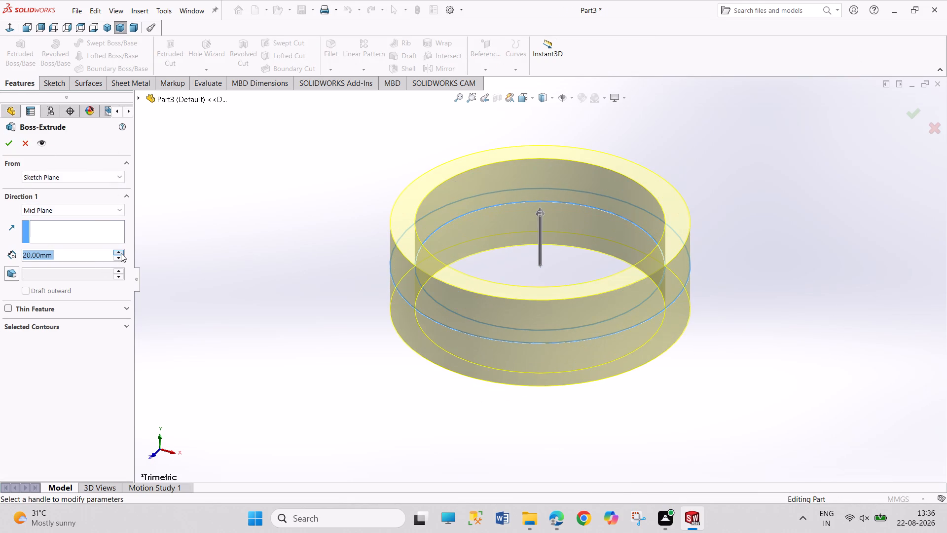
{"action": "left_click", "coordinate": [121, 253]}
{"action": "left_click_drag", "start_coordinate": [10, 144], "coordinate": [15, 145]}
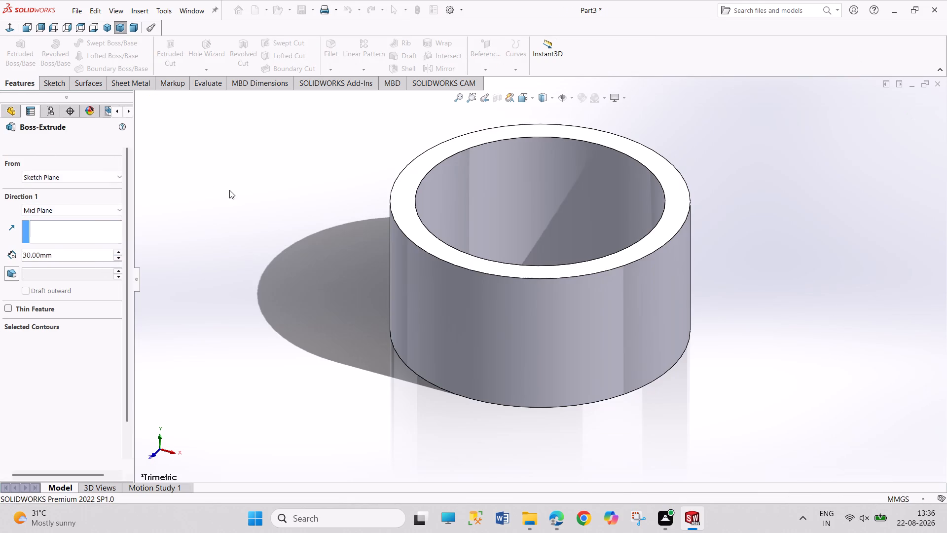
On the Right Plane, sketch two concentric circles about 29 mm and 64 mm in diameter, centred about 116 mm beside and 31 mm below the origin.
{"action": "scroll", "coordinate": [244, 196], "scroll_direction": "down", "scroll_amount": 2}
{"action": "scroll", "coordinate": [248, 199], "scroll_direction": "up", "scroll_amount": 4}
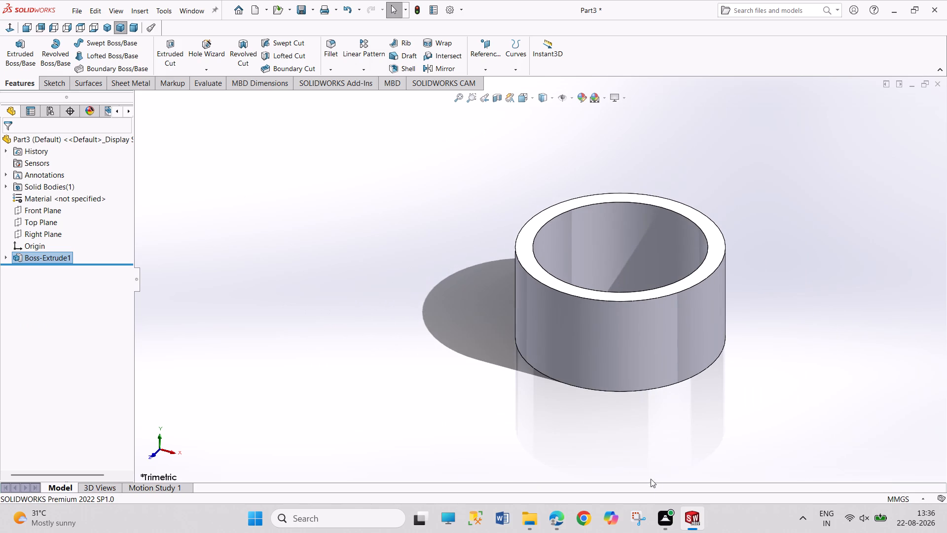
{"action": "scroll", "coordinate": [714, 461], "scroll_direction": "up", "scroll_amount": 6}
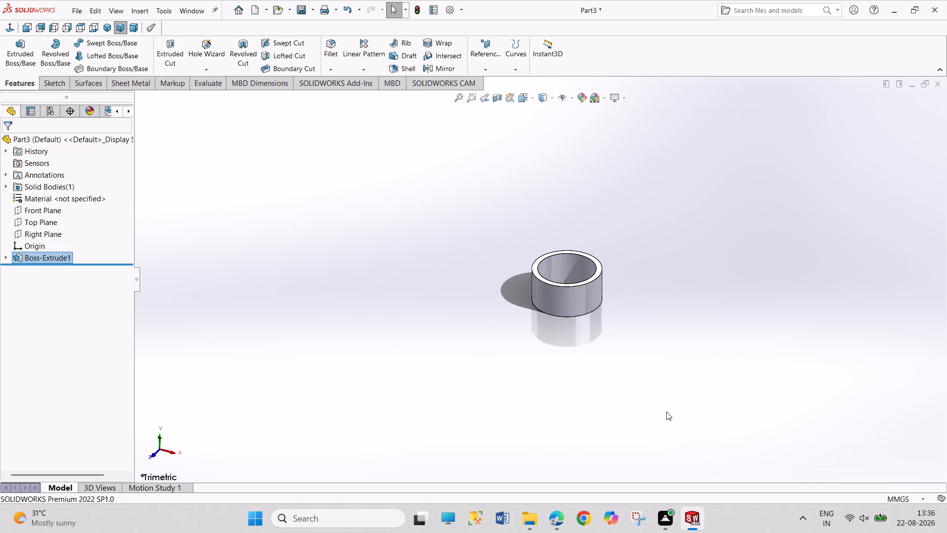
{"action": "scroll", "coordinate": [664, 413], "scroll_direction": "down", "scroll_amount": 1}
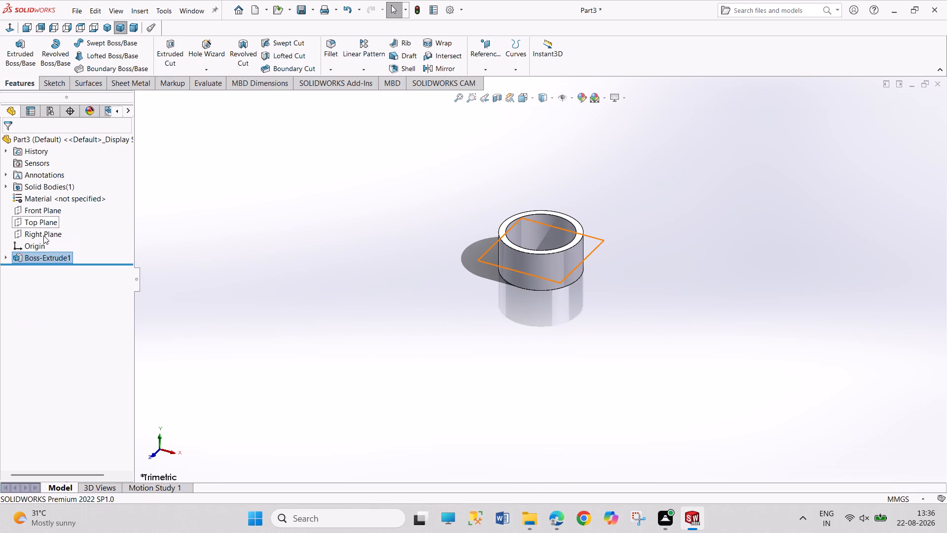
{"action": "left_click", "coordinate": [43, 235]}
{"action": "left_click", "coordinate": [47, 220]}
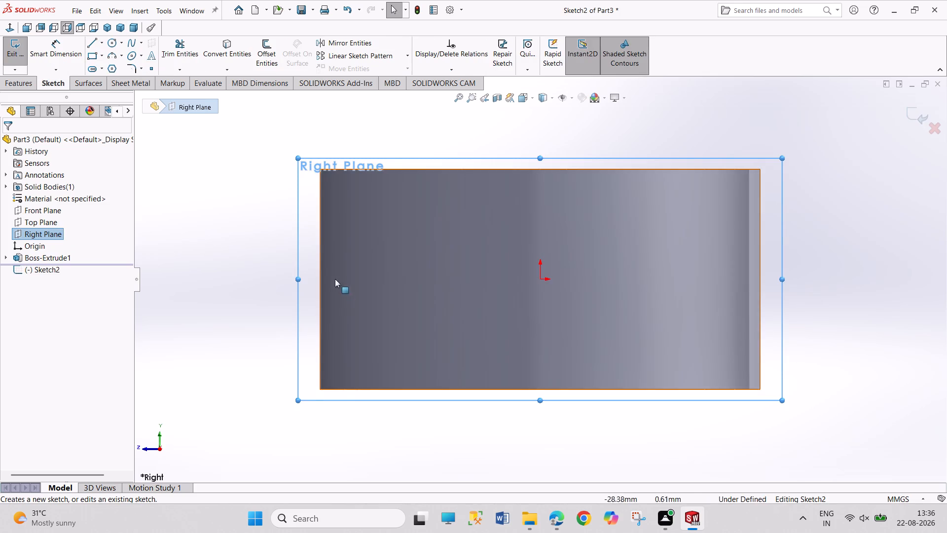
{"action": "scroll", "coordinate": [239, 283], "scroll_direction": "down", "scroll_amount": 4}
{"action": "scroll", "coordinate": [242, 284], "scroll_direction": "up", "scroll_amount": 5}
{"action": "scroll", "coordinate": [622, 285], "scroll_direction": "up", "scroll_amount": 4}
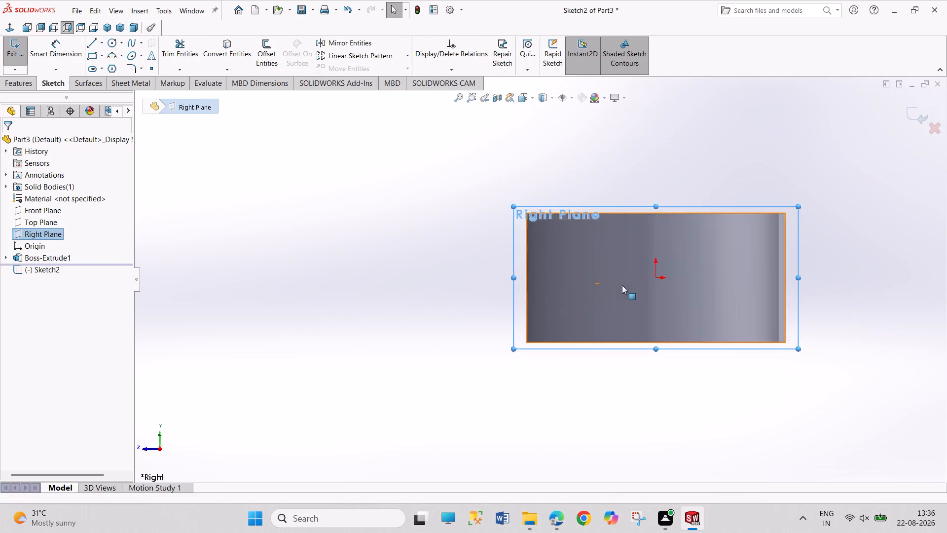
{"action": "scroll", "coordinate": [806, 313], "scroll_direction": "up", "scroll_amount": 5}
{"action": "scroll", "coordinate": [746, 376], "scroll_direction": "down", "scroll_amount": 2}
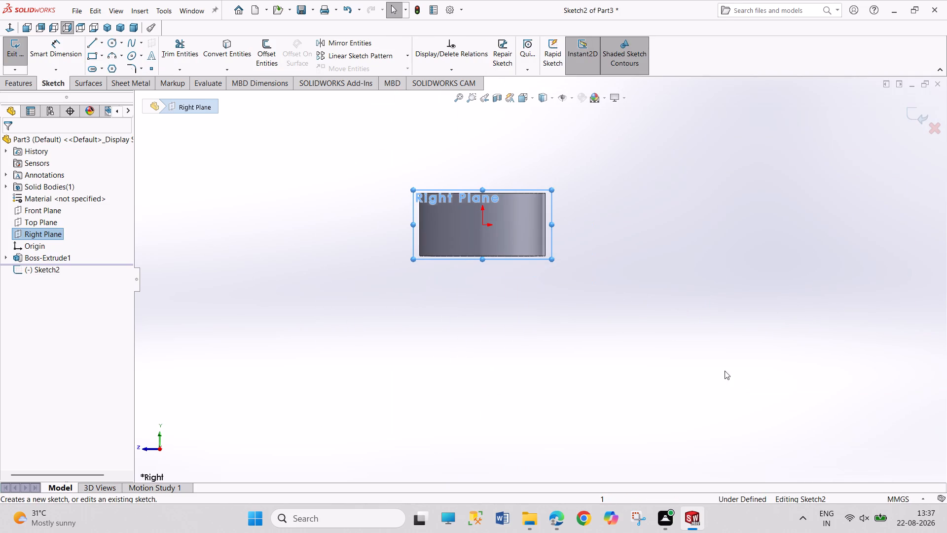
{"action": "left_click", "coordinate": [111, 39]}
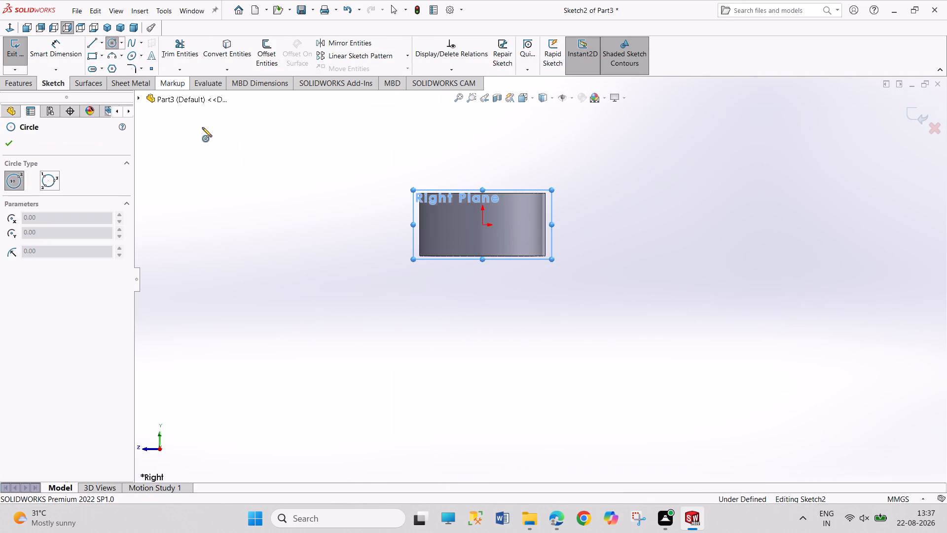
{"action": "left_click", "coordinate": [240, 290]}
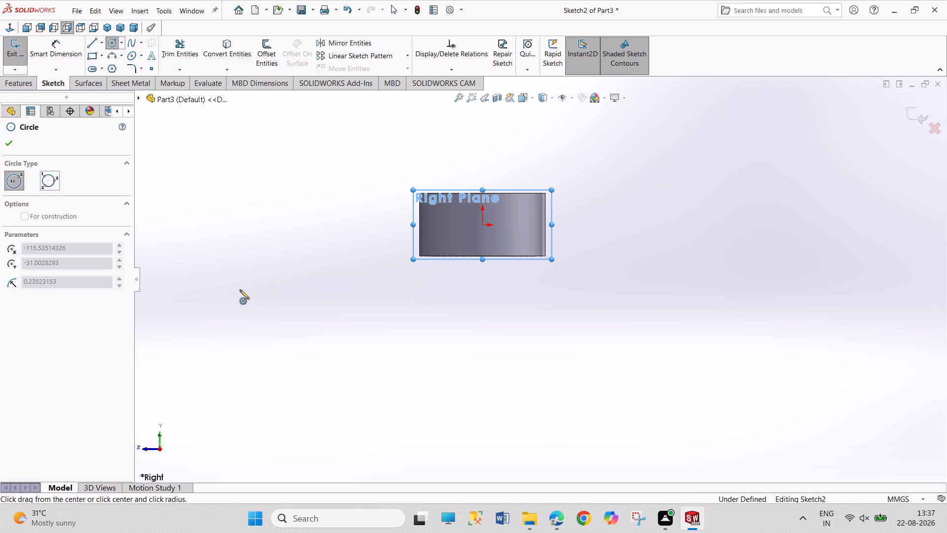
{"action": "left_click", "coordinate": [252, 318]}
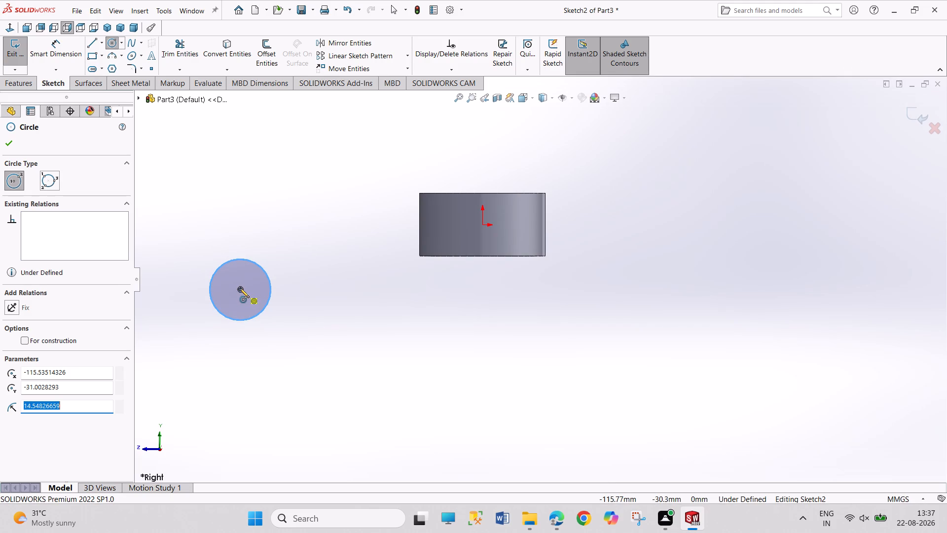
{"action": "left_click", "coordinate": [240, 288]}
{"action": "left_click", "coordinate": [275, 347]}
Dimension the small hub's outer circle to 30 mm diameter and its inner circle to 20 mm diameter.
{"action": "right_click_drag", "start_coordinate": [364, 385], "coordinate": [347, 269]}
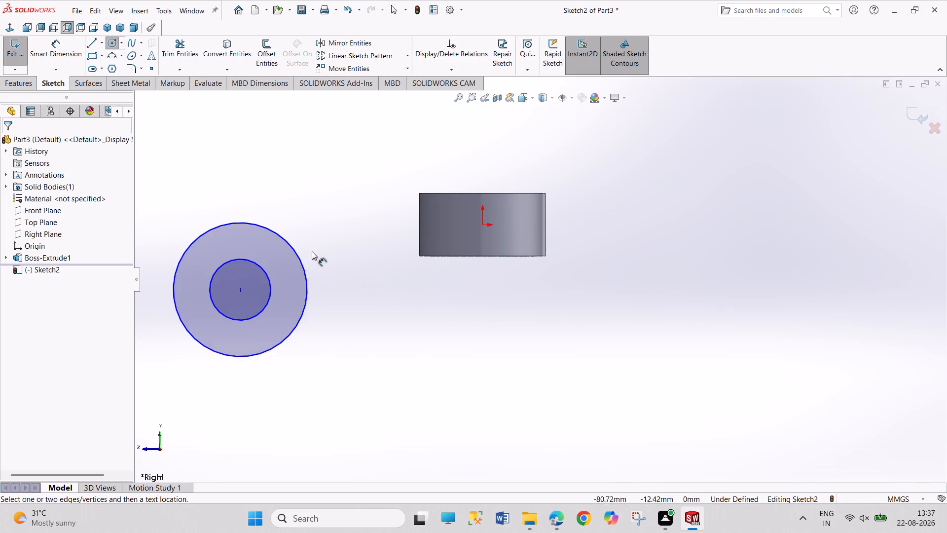
{"action": "left_click", "coordinate": [302, 265]}
{"action": "left_click", "coordinate": [334, 210]}
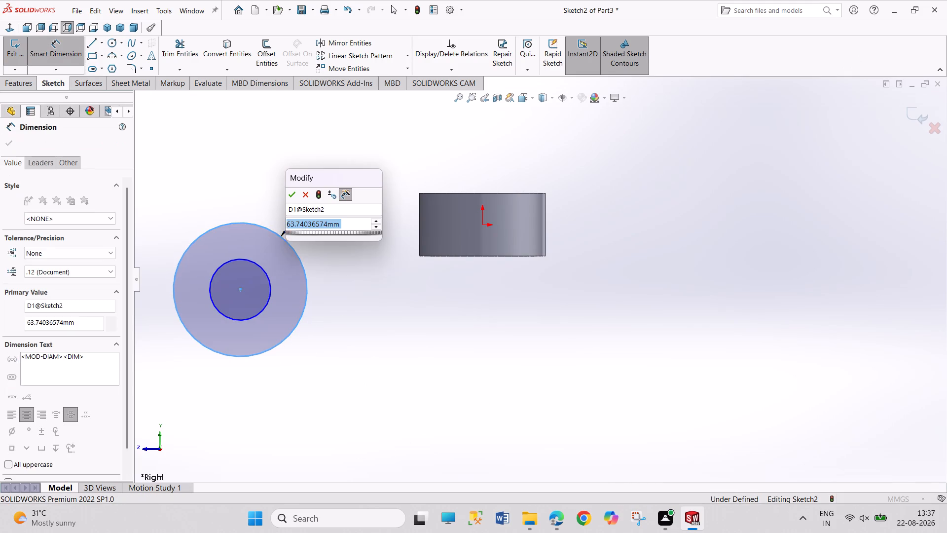
{"action": "type", "text": "30"}
{"action": "key", "text": "Return"}
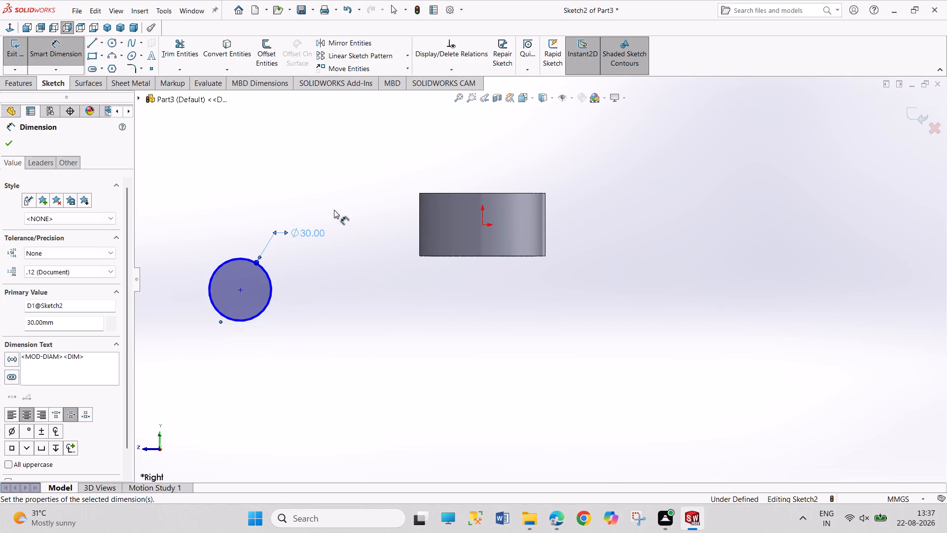
{"action": "left_click", "coordinate": [240, 260]}
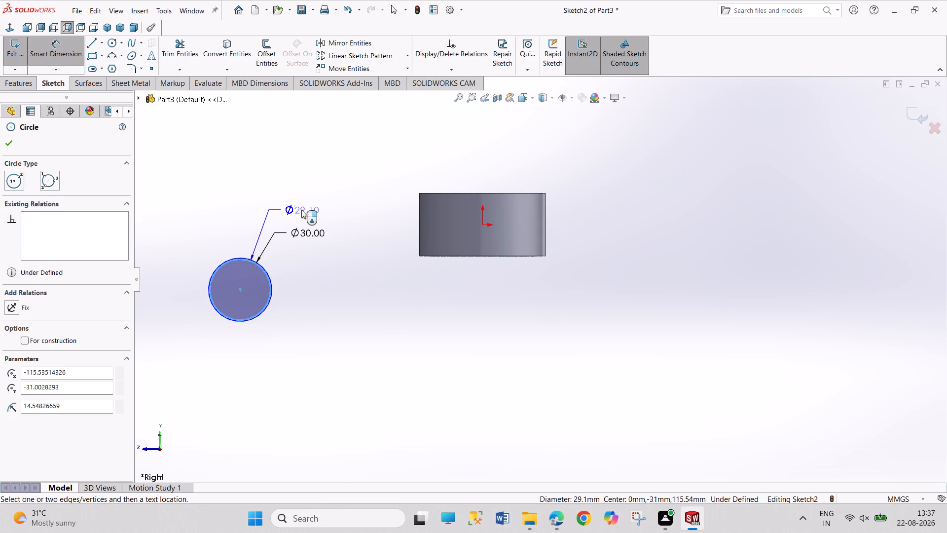
{"action": "left_click", "coordinate": [302, 210]}
{"action": "key", "text": "2"}
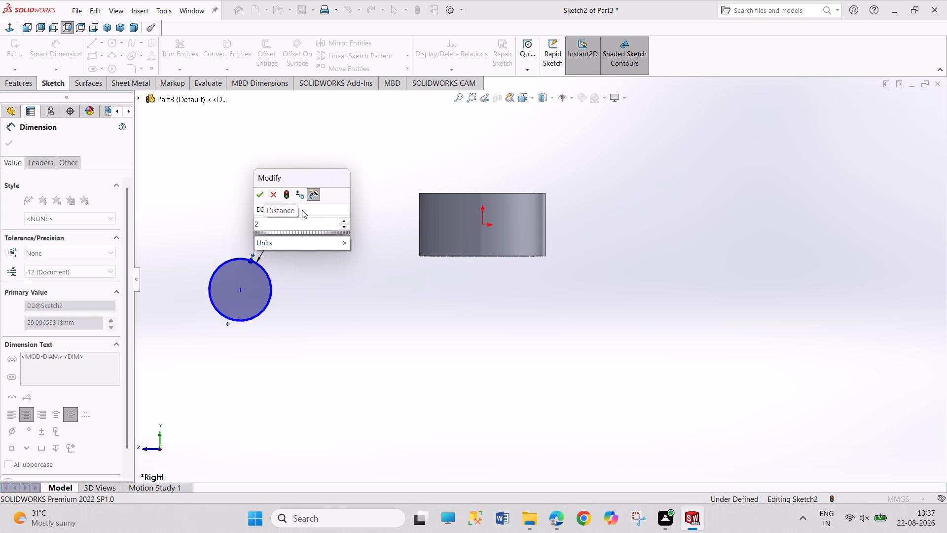
{"action": "key", "text": "0"}
{"action": "key", "text": "Return"}
{"action": "right_click", "coordinate": [363, 213]}
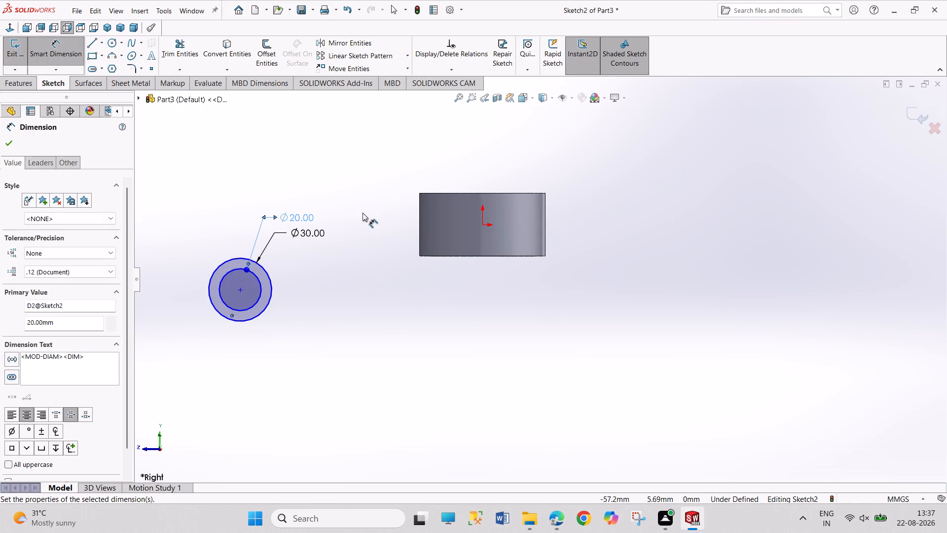
Sketch a slanted line about 92 mm long from below the small hub circles to the ring's nearest lower corner.
{"action": "left_click", "coordinate": [384, 245]}
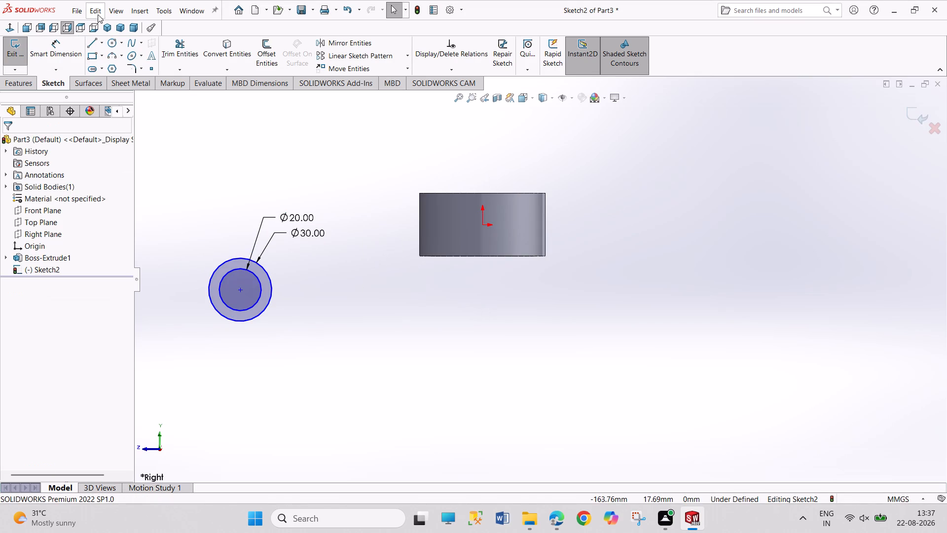
{"action": "left_click", "coordinate": [95, 43]}
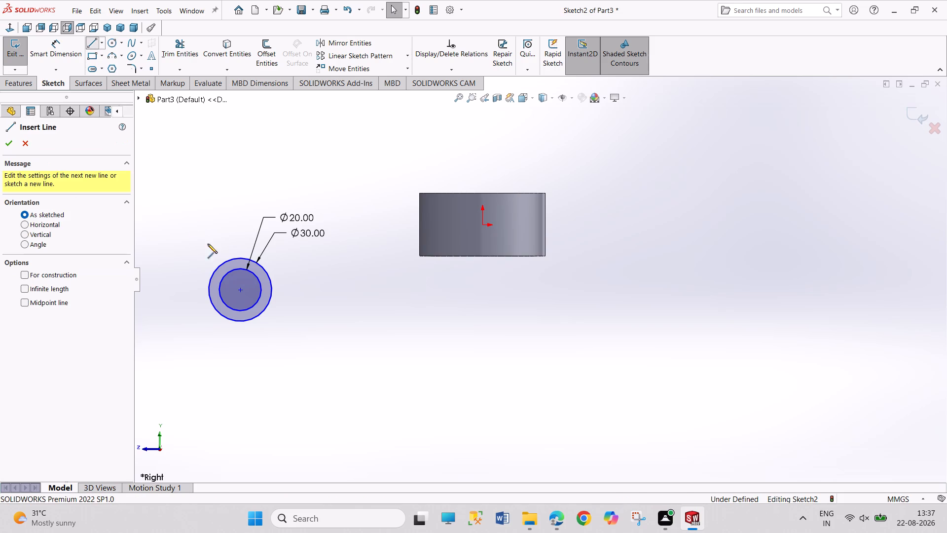
{"action": "left_click", "coordinate": [244, 346]}
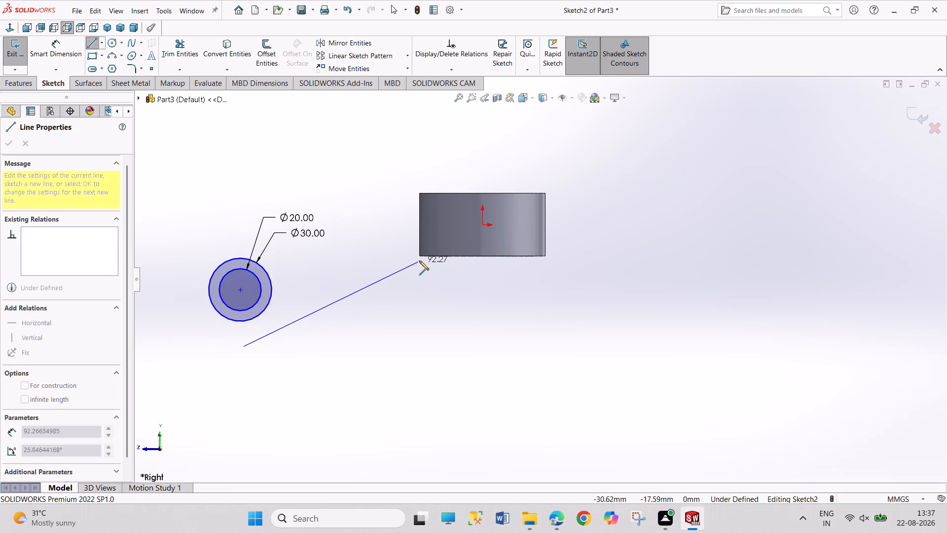
{"action": "left_click", "coordinate": [420, 257]}
{"action": "right_click", "coordinate": [446, 320]}
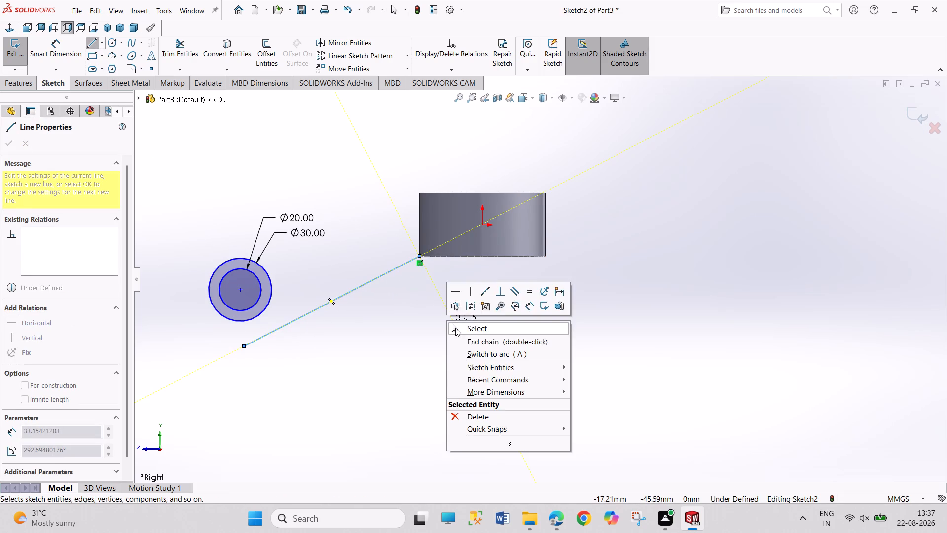
{"action": "left_click", "coordinate": [455, 328]}
Dimension the angle between the slanted line and the ring's bottom edge to 165°.
{"action": "right_click_drag", "start_coordinate": [458, 337], "coordinate": [427, 268]}
{"action": "left_click", "coordinate": [415, 261]}
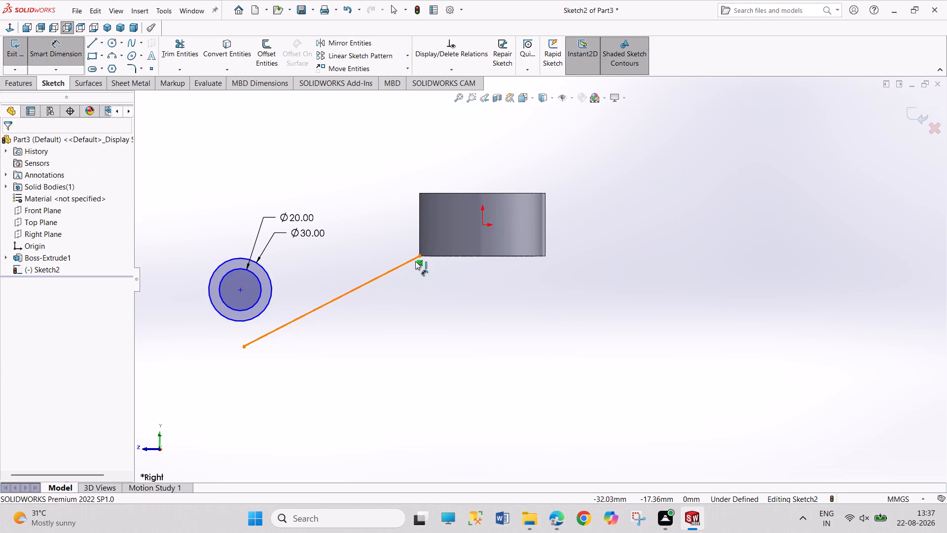
{"action": "left_click", "coordinate": [439, 256]}
{"action": "left_click", "coordinate": [435, 280]}
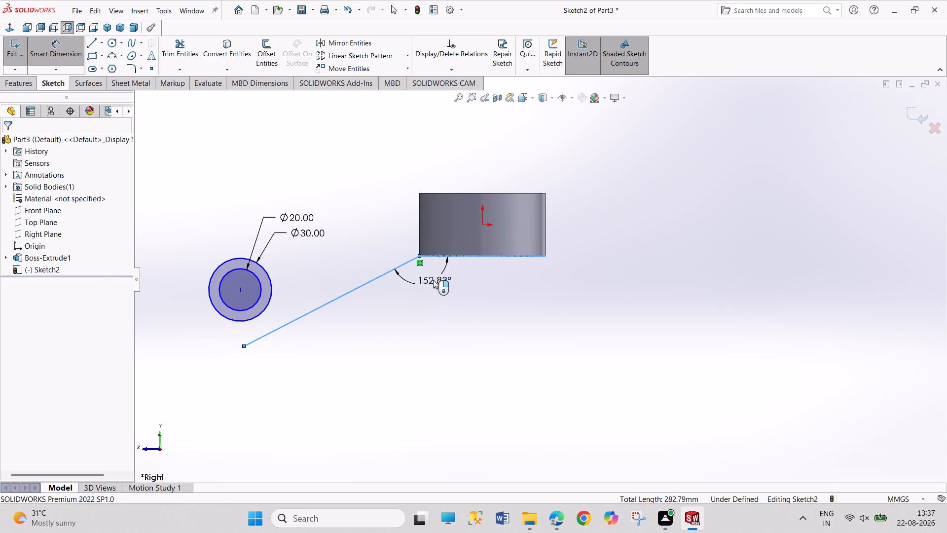
{"action": "type", "text": "165"}
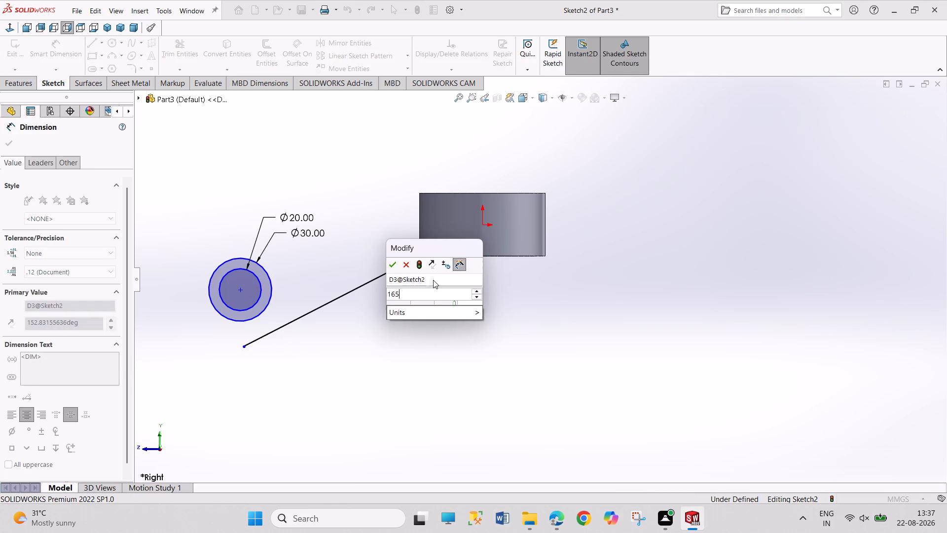
{"action": "key", "text": "Return"}
{"action": "right_click", "coordinate": [368, 338]}
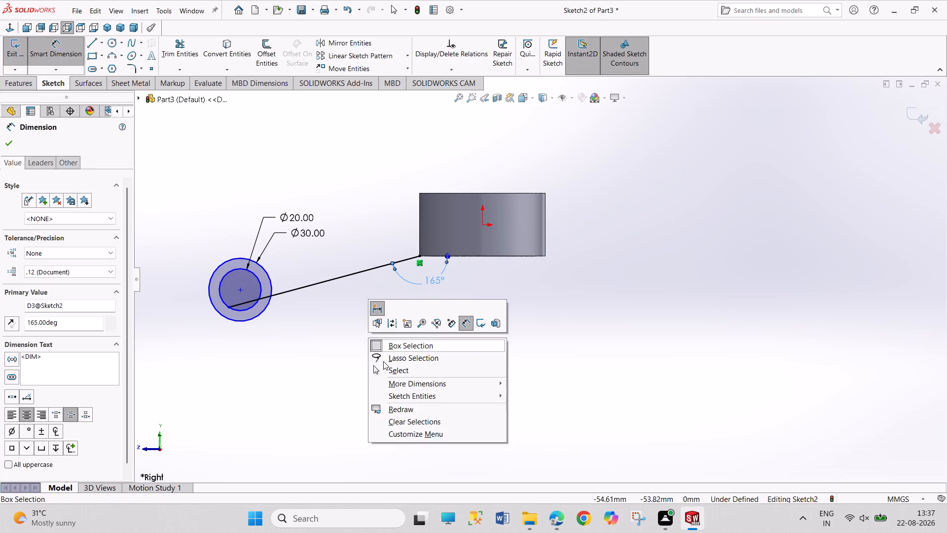
{"action": "left_click", "coordinate": [389, 370]}
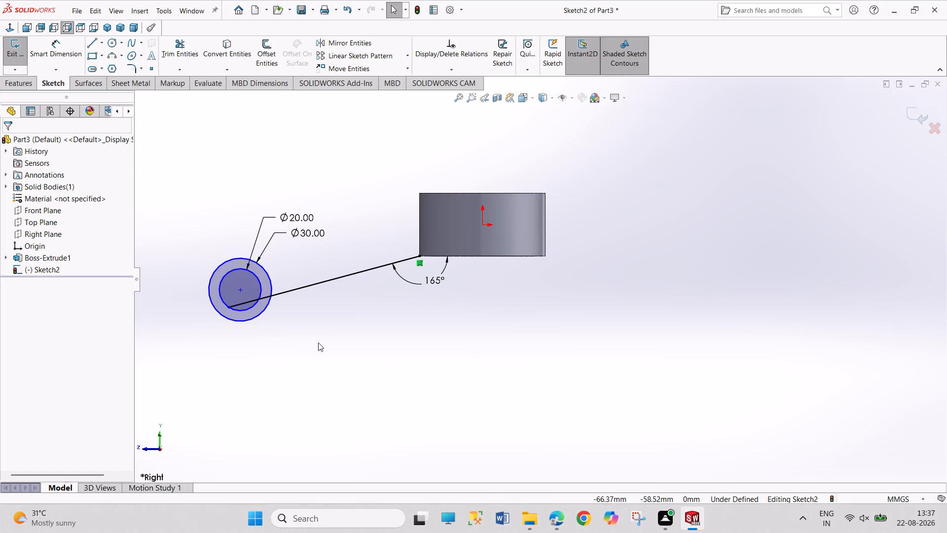
Make the slanted line's free endpoint coincident with the hub's outer circle and the line tangent to that circle.
{"action": "left_click", "coordinate": [229, 306]}
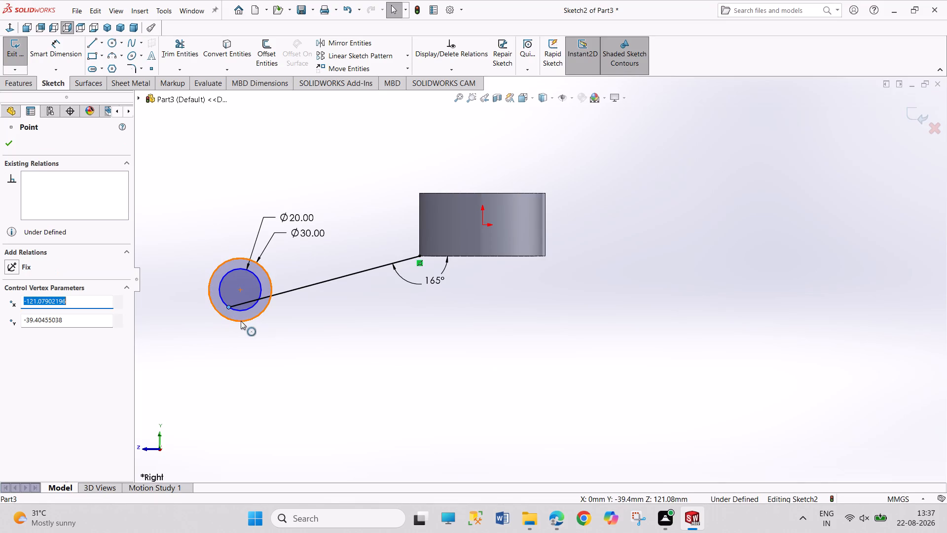
{"action": "left_click", "coordinate": [241, 321], "text": "ctrl"}
{"action": "left_click", "coordinate": [38, 332]}
{"action": "left_click", "coordinate": [155, 360]}
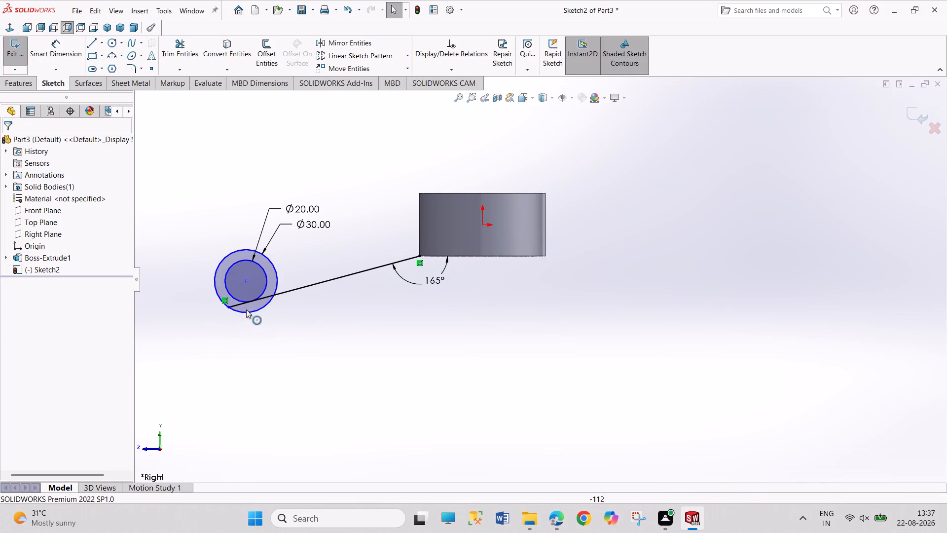
{"action": "left_click", "coordinate": [238, 304]}
{"action": "left_click", "coordinate": [245, 313], "text": "ctrl"}
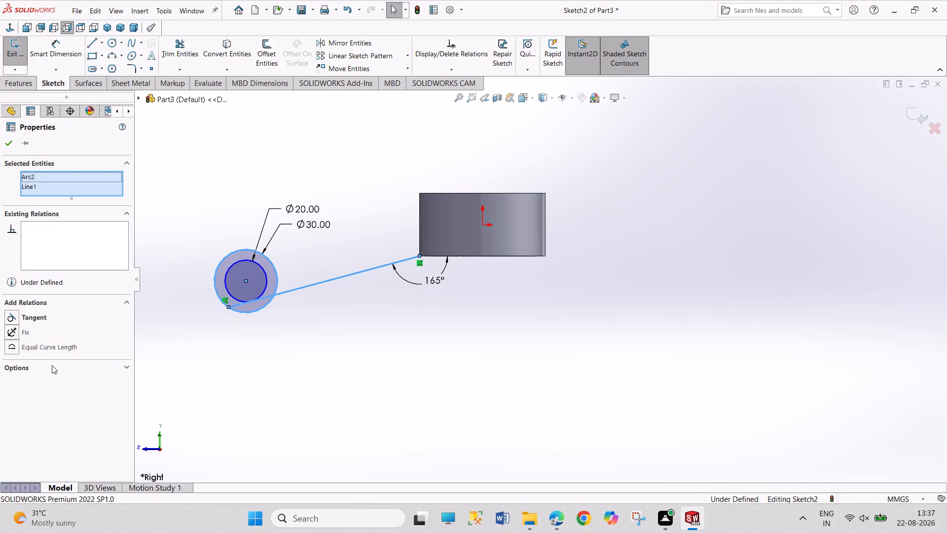
{"action": "left_click", "coordinate": [35, 320]}
{"action": "left_click_drag", "start_coordinate": [159, 363], "coordinate": [165, 363]}
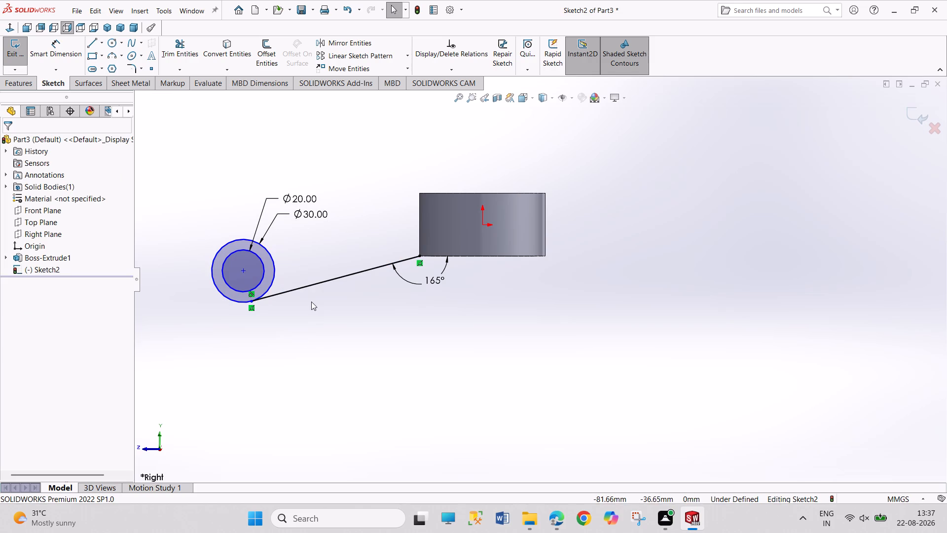
Dimension the horizontal distance from the small hub's centre to the origin to 110 mm.
{"action": "right_click_drag", "start_coordinate": [412, 426], "coordinate": [377, 311]}
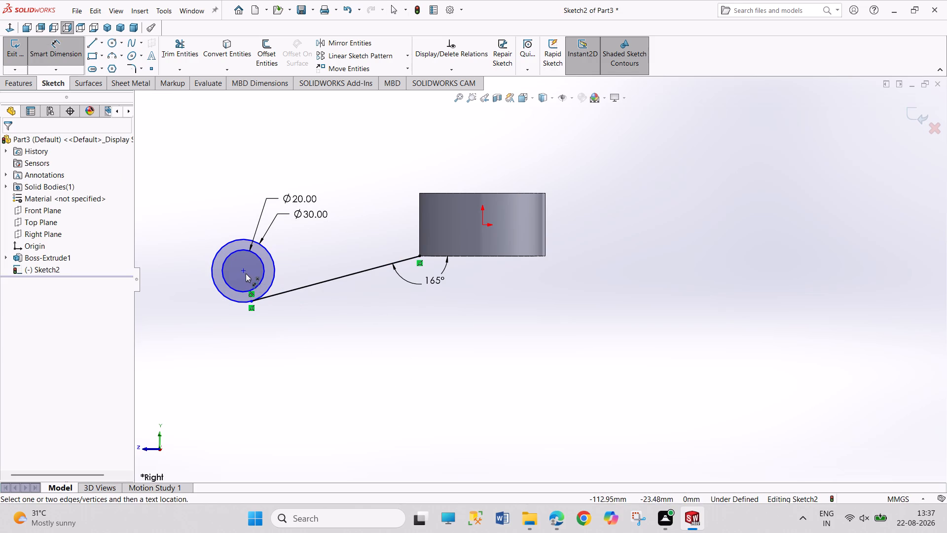
{"action": "left_click", "coordinate": [246, 273]}
{"action": "left_click_drag", "start_coordinate": [485, 228], "coordinate": [485, 233]}
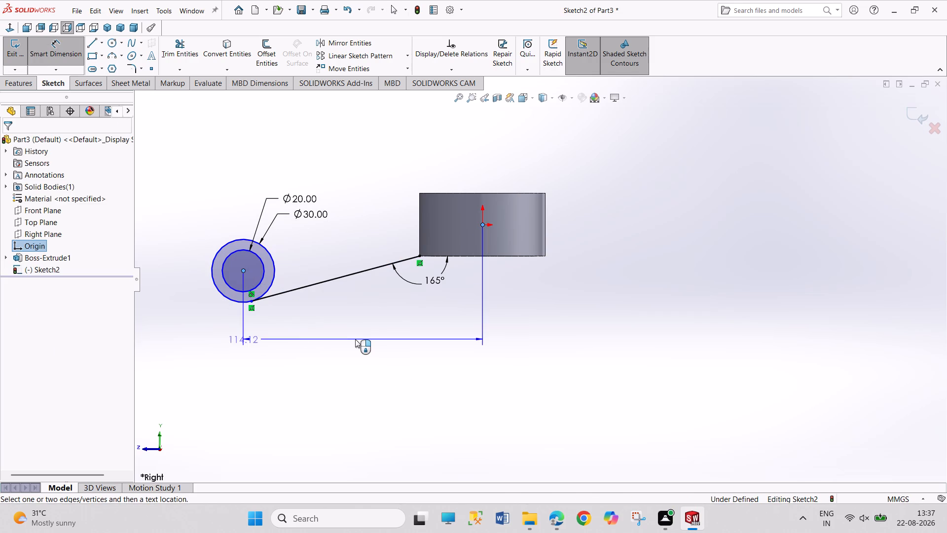
{"action": "left_click", "coordinate": [355, 339]}
{"action": "type", "text": "110"}
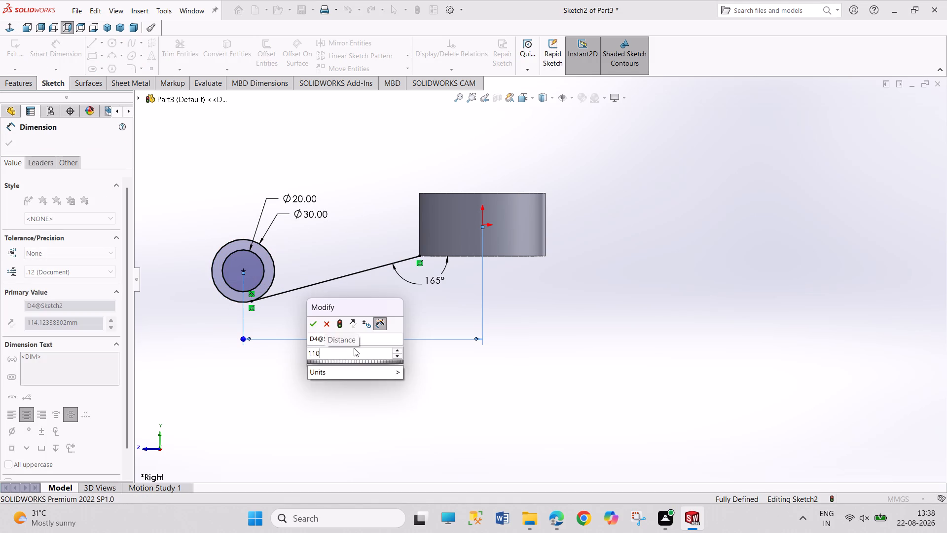
{"action": "key", "text": "Return"}
{"action": "right_click", "coordinate": [343, 390]}
{"action": "left_click", "coordinate": [359, 421]}
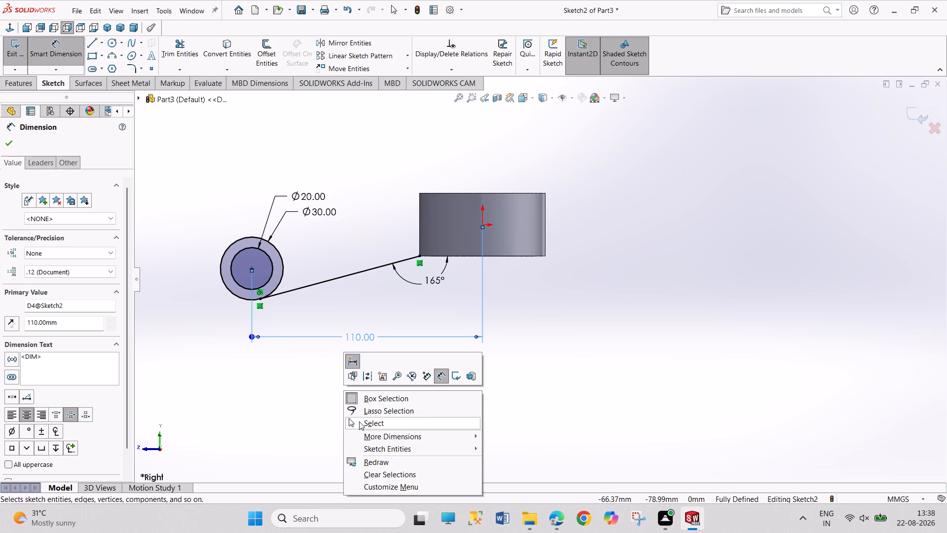
Convert the slanted tangent line to construction geometry.
{"action": "left_click", "coordinate": [322, 282]}
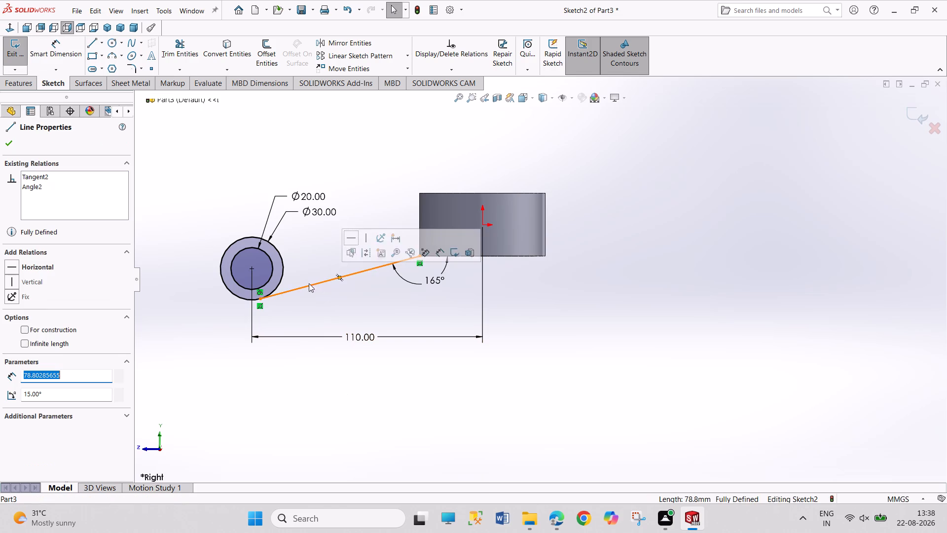
{"action": "left_click", "coordinate": [28, 329]}
{"action": "left_click", "coordinate": [10, 141]}
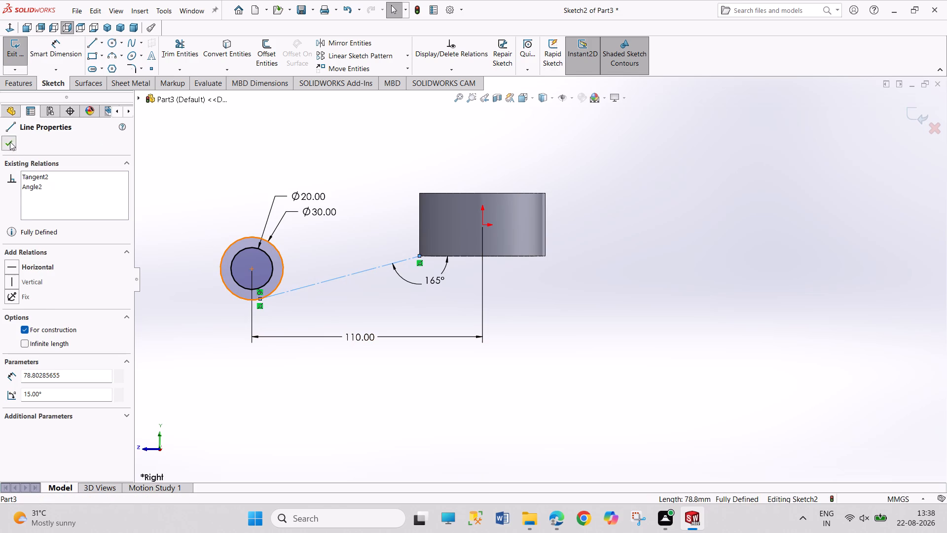
{"action": "left_click", "coordinate": [240, 352]}
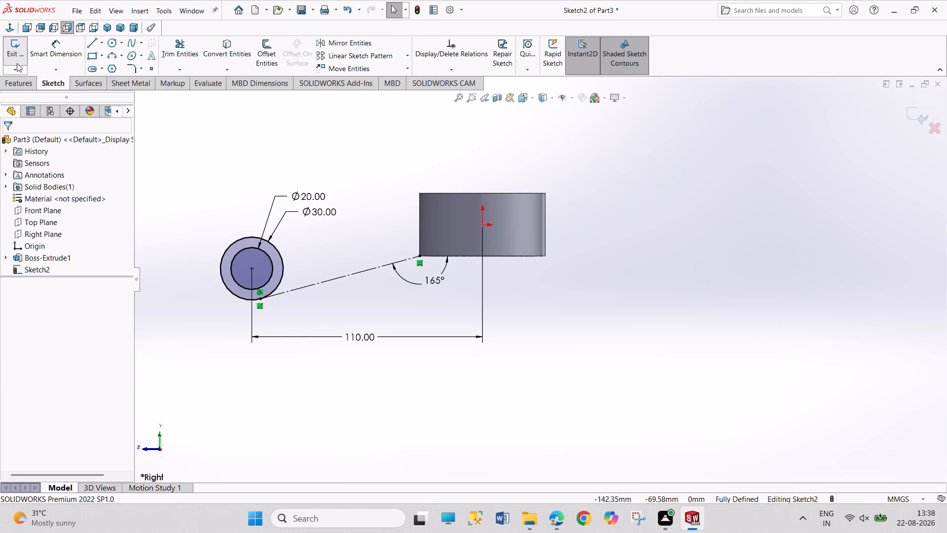
Exit the hub sketch and extrude its ring 40 mm with the Mid Plane end condition.
{"action": "left_click", "coordinate": [17, 63]}
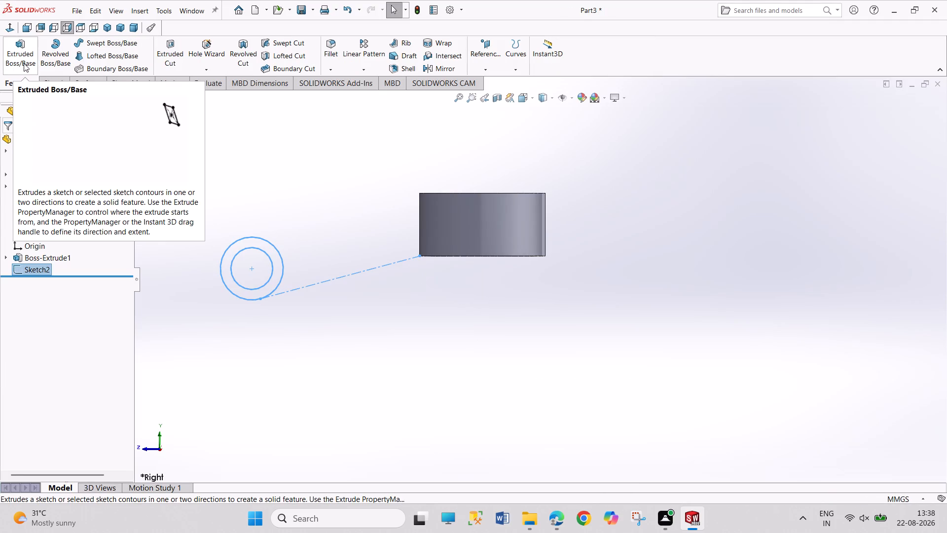
{"action": "left_click", "coordinate": [24, 63]}
{"action": "middle_click_drag", "start_coordinate": [196, 154], "coordinate": [221, 197]}
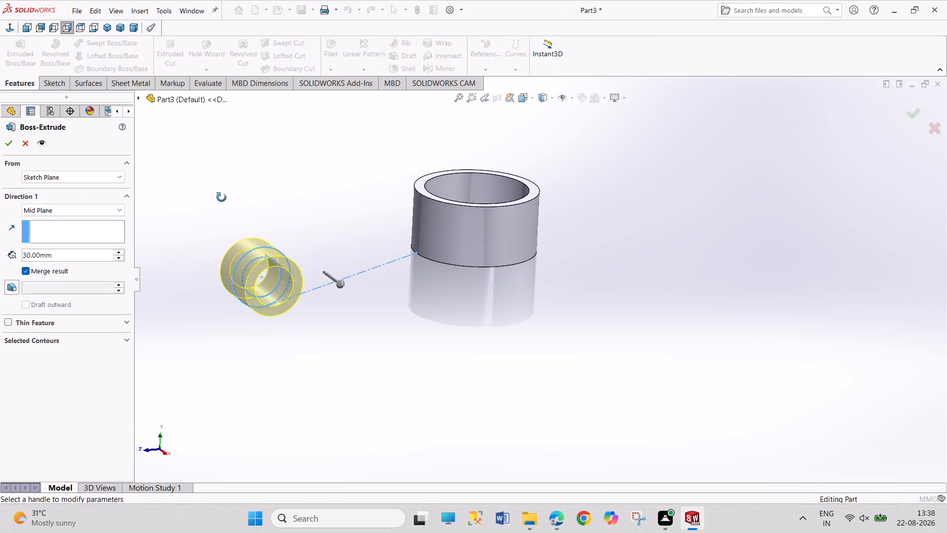
{"action": "middle_click_drag", "start_coordinate": [221, 197], "coordinate": [222, 205]}
{"action": "left_click", "coordinate": [119, 252]}
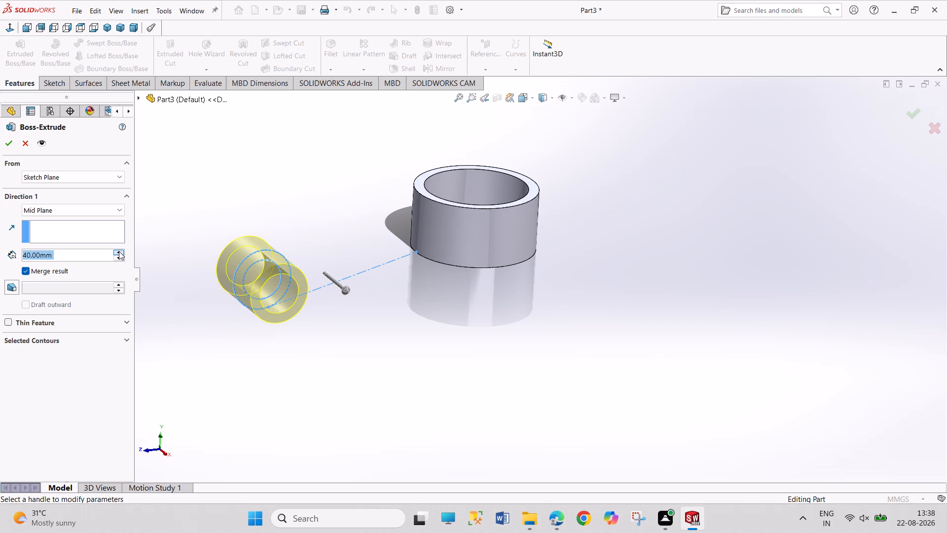
{"action": "left_click", "coordinate": [8, 138]}
{"action": "left_click", "coordinate": [183, 340]}
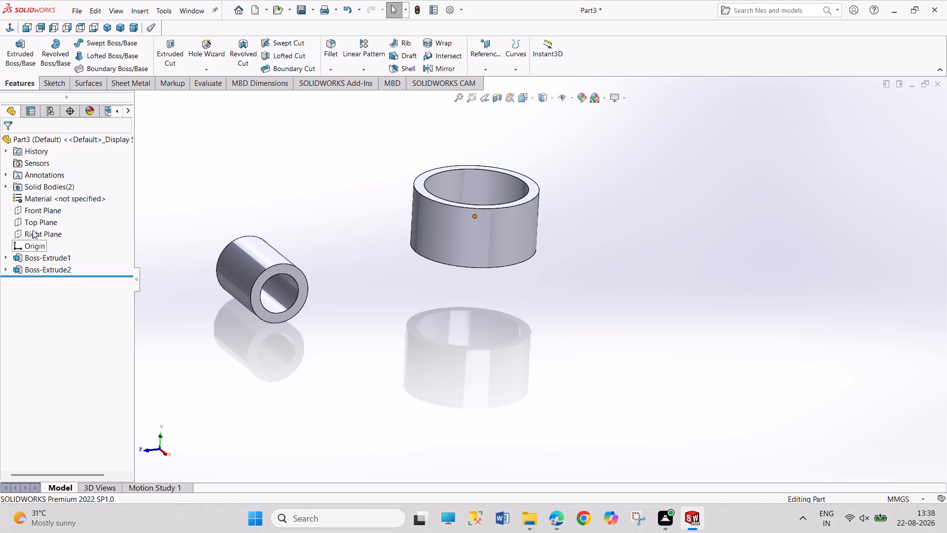
Start a sketch on the large ring's top face and convert the ring's outer circular edge into it.
{"action": "middle_click_drag", "start_coordinate": [434, 289], "coordinate": [403, 309]}
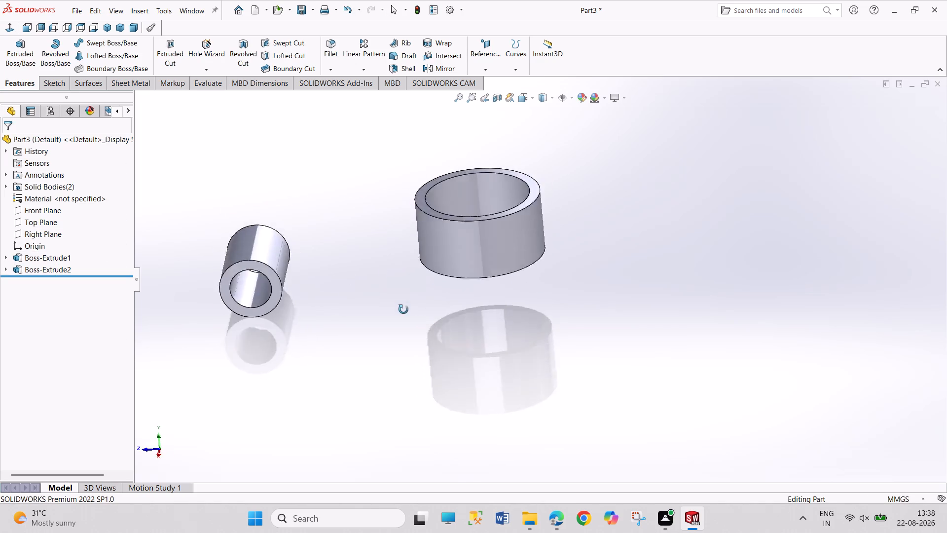
{"action": "middle_click_drag", "start_coordinate": [403, 309], "coordinate": [401, 341]}
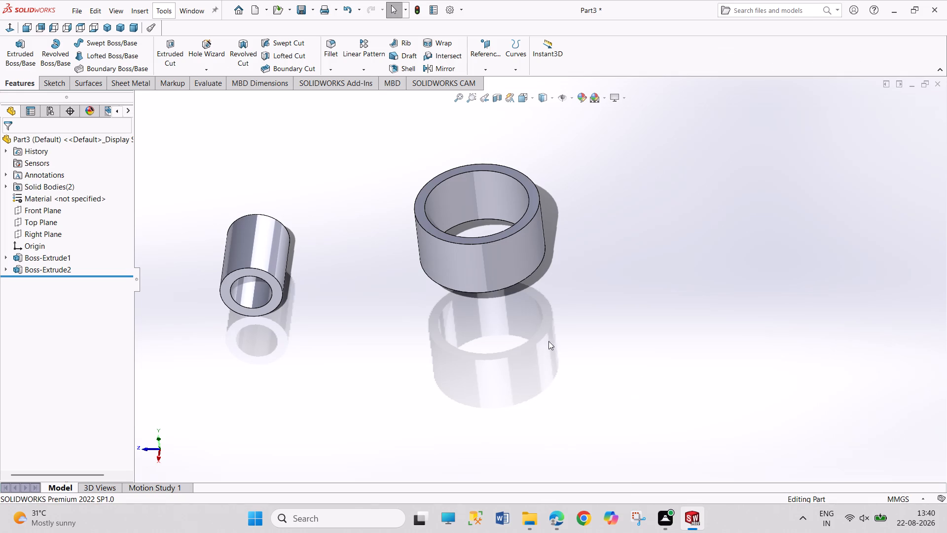
{"action": "left_click", "coordinate": [529, 220]}
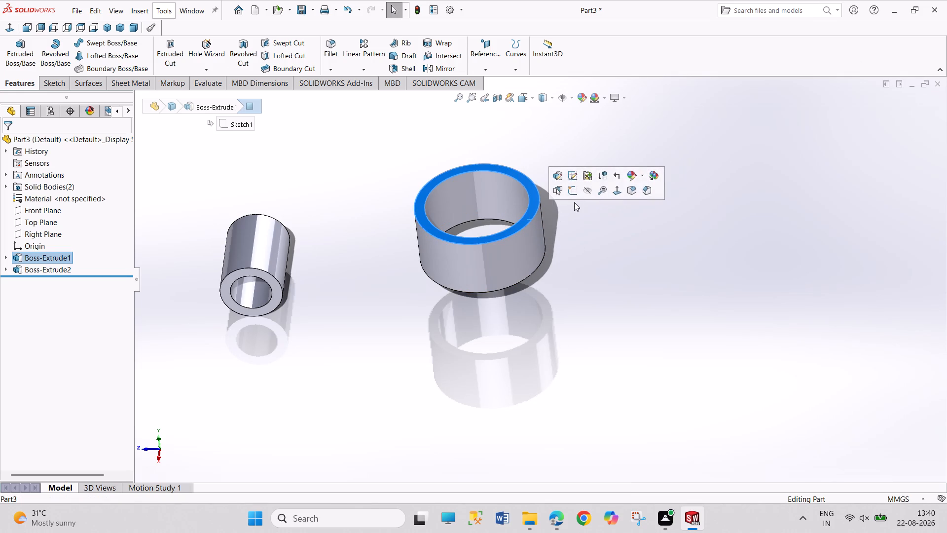
{"action": "left_click", "coordinate": [574, 195]}
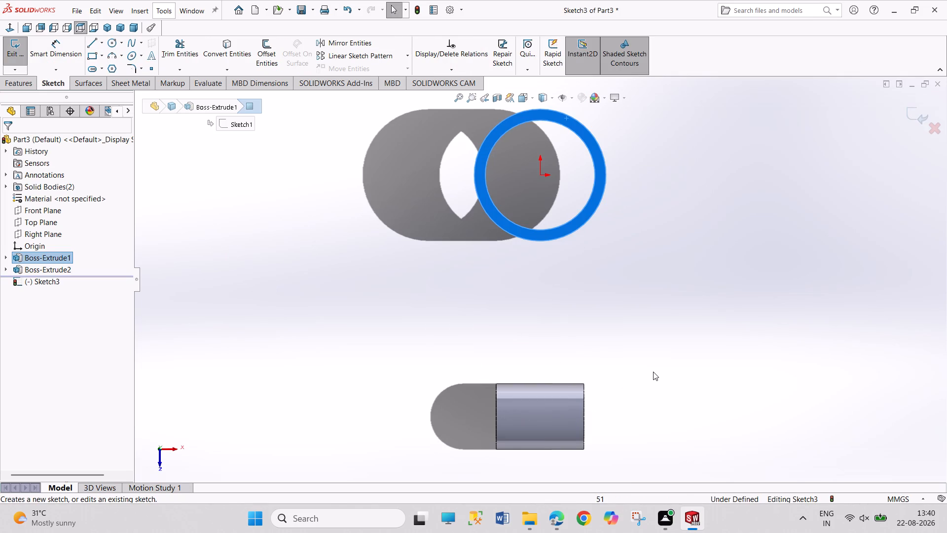
{"action": "left_click", "coordinate": [653, 372]}
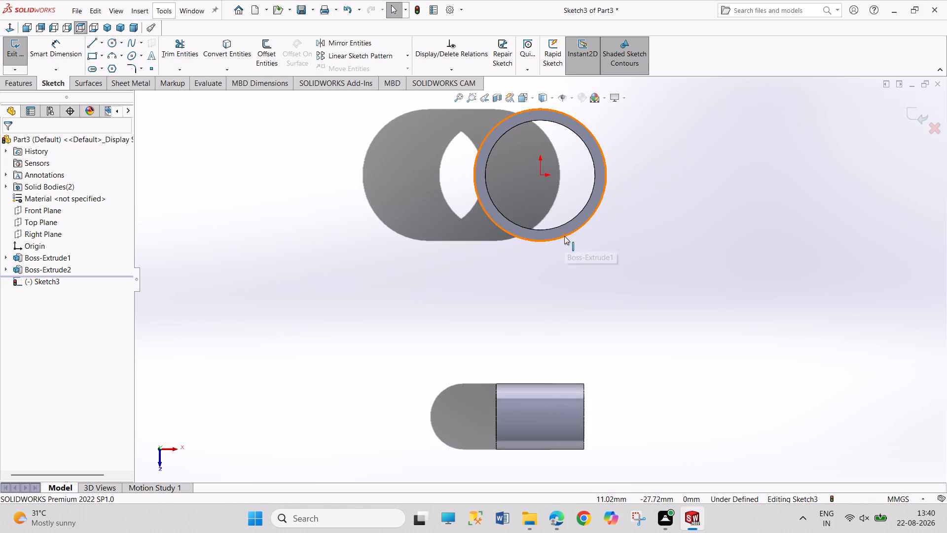
{"action": "left_click", "coordinate": [564, 236]}
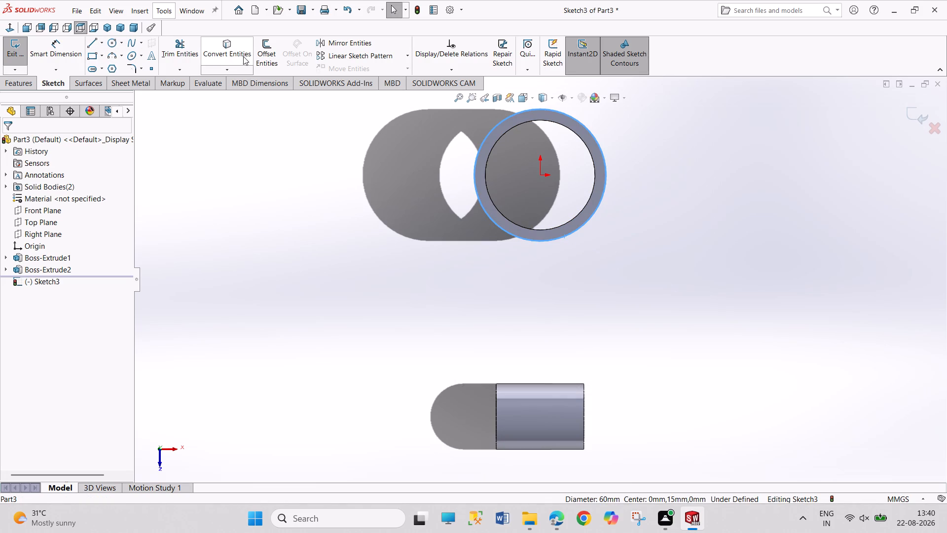
{"action": "left_click", "coordinate": [235, 52]}
{"action": "left_click", "coordinate": [312, 267]}
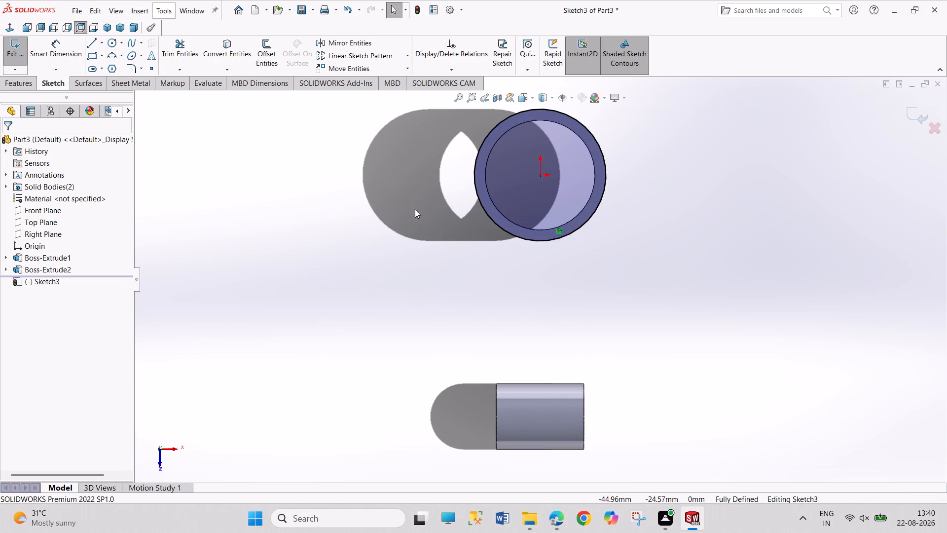
Sketch a narrow corner rectangle about 6 by 96 mm running from inside the large ring to over the small hub.
{"action": "left_click", "coordinate": [93, 52]}
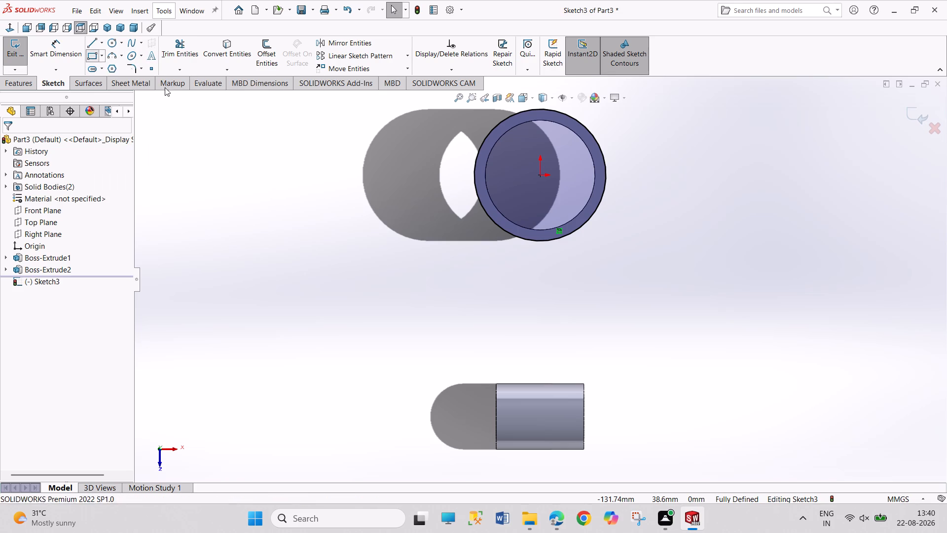
{"action": "left_click", "coordinate": [559, 208]}
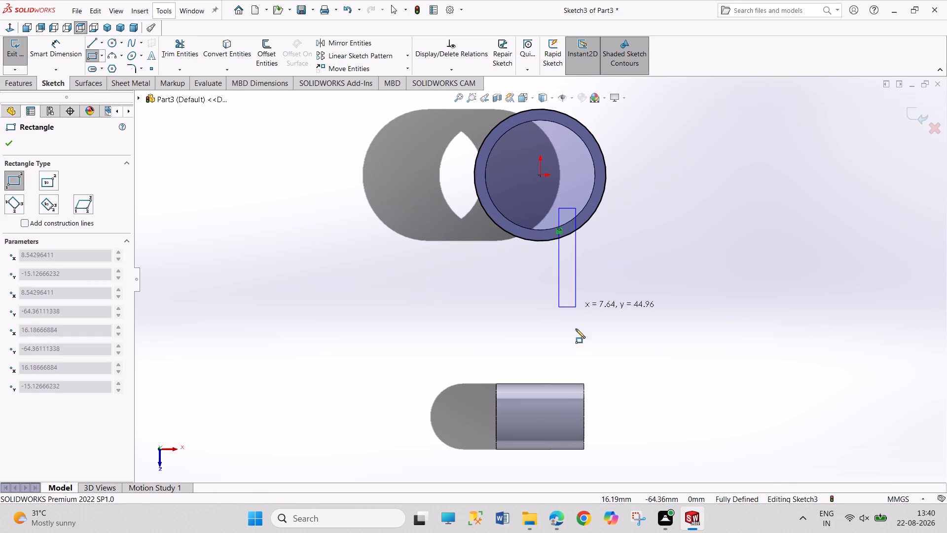
{"action": "left_click", "coordinate": [573, 421]}
{"action": "right_click", "coordinate": [671, 339]}
{"action": "left_click", "coordinate": [685, 349]}
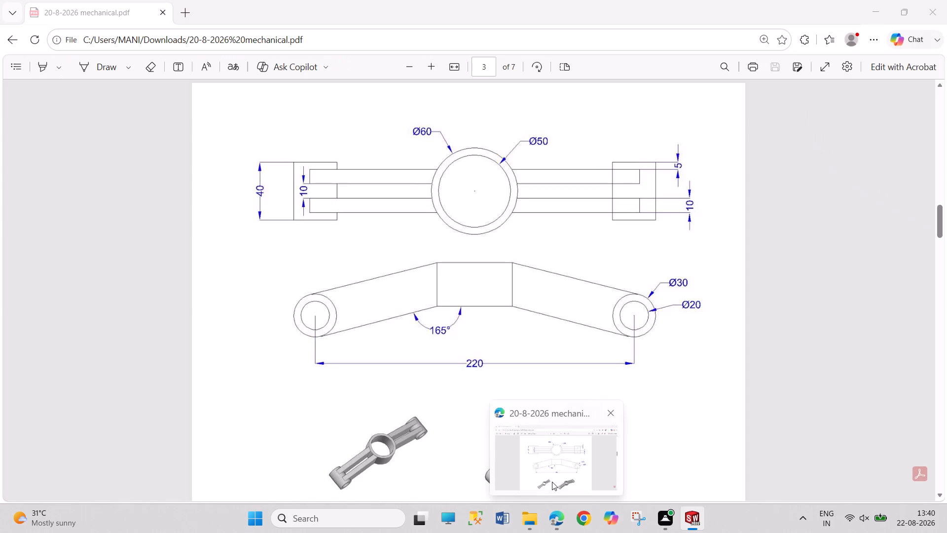
Dimension the short end edge of the narrow rectangle over the small hub to 10 mm.
{"action": "right_click_drag", "start_coordinate": [711, 364], "coordinate": [708, 282]}
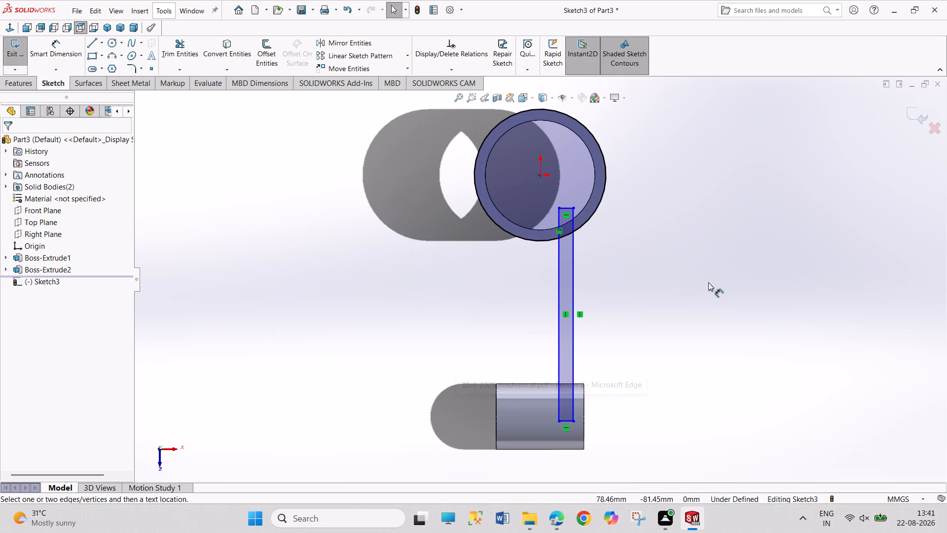
{"action": "right_click_drag", "start_coordinate": [708, 282], "coordinate": [701, 250]}
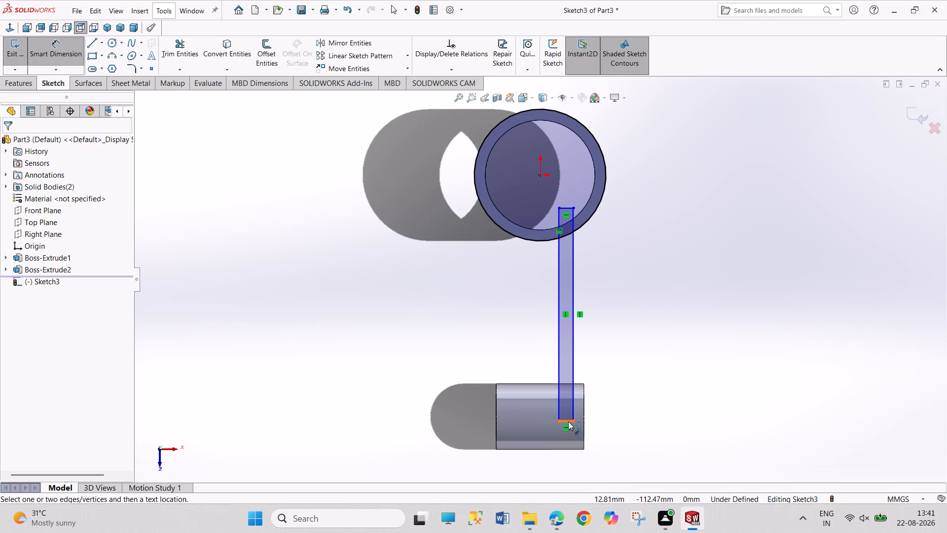
{"action": "left_click", "coordinate": [568, 420]}
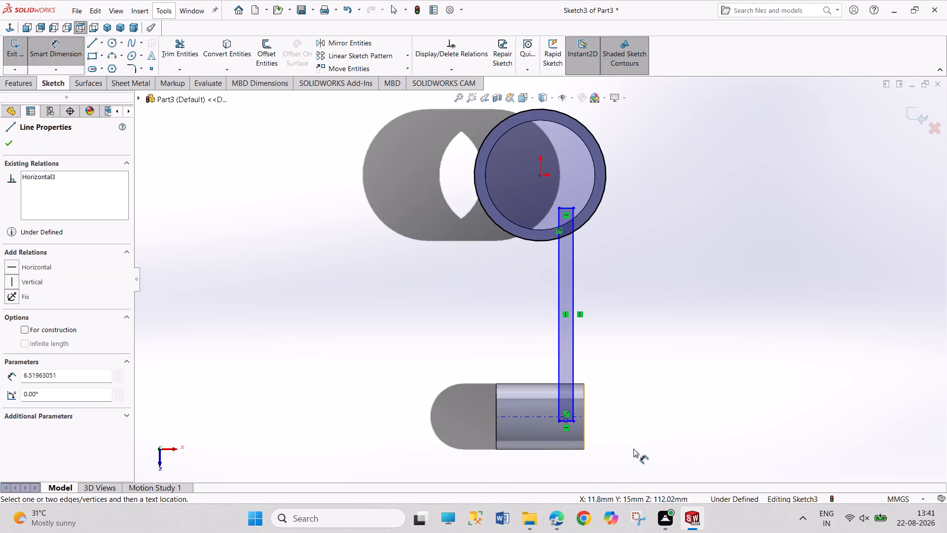
{"action": "right_click", "coordinate": [633, 449]}
{"action": "left_click", "coordinate": [647, 457]}
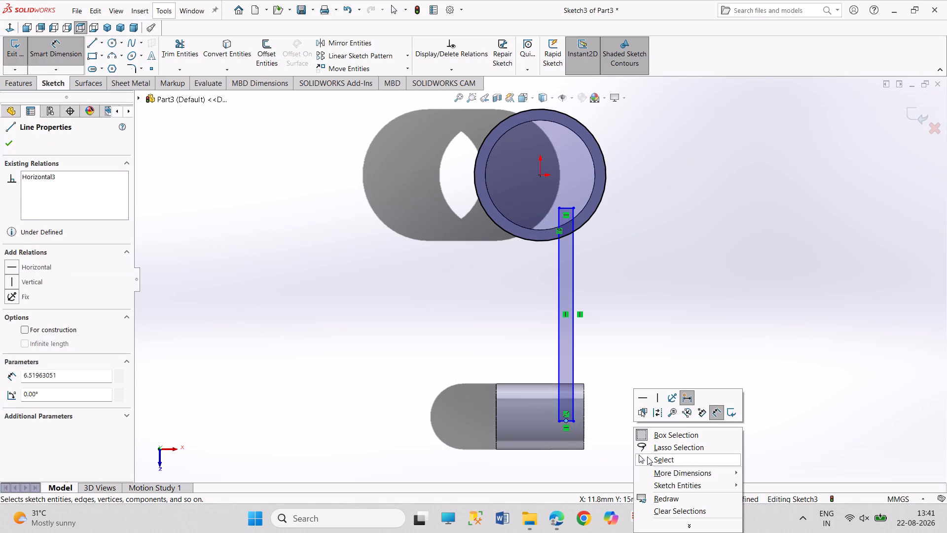
{"action": "right_click_drag", "start_coordinate": [647, 464], "coordinate": [642, 394]}
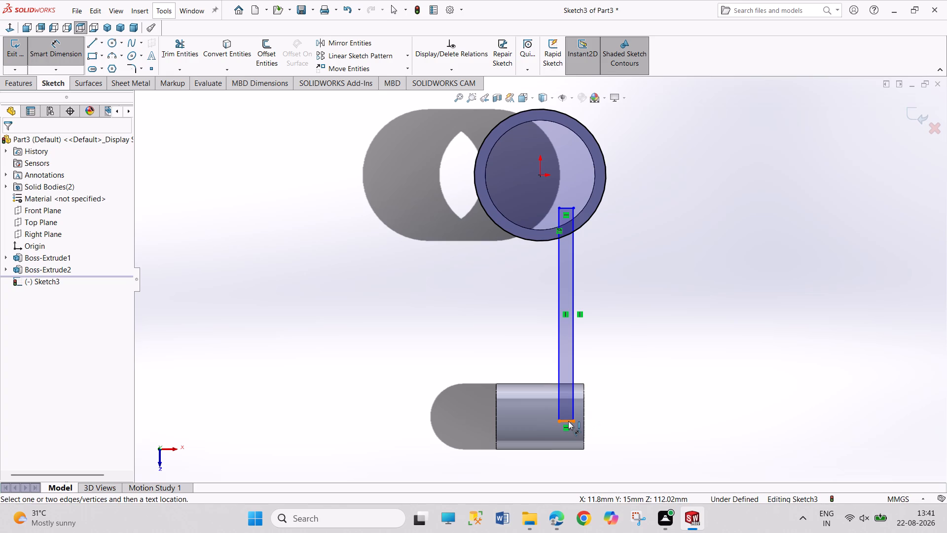
{"action": "left_click", "coordinate": [568, 421]}
{"action": "left_click", "coordinate": [613, 447]}
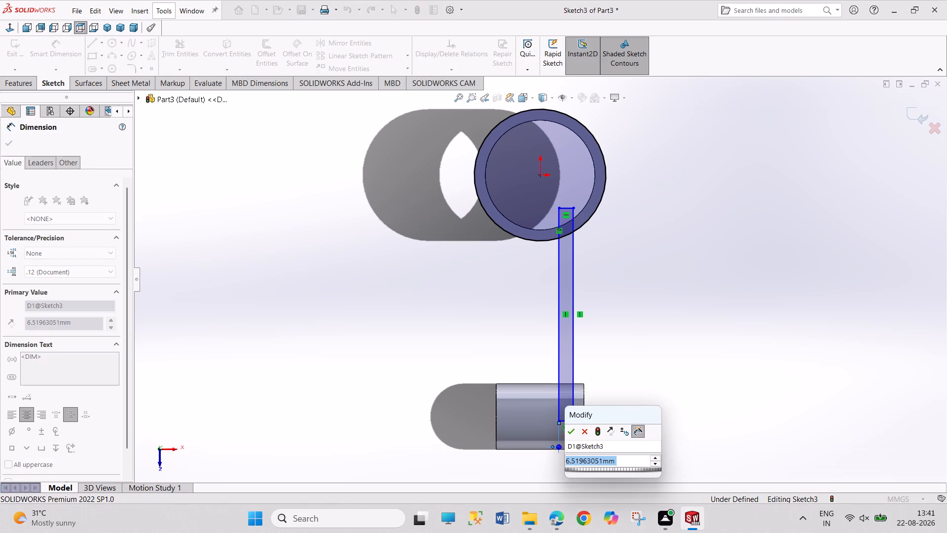
{"action": "type", "text": "10"}
{"action": "key", "text": "Return"}
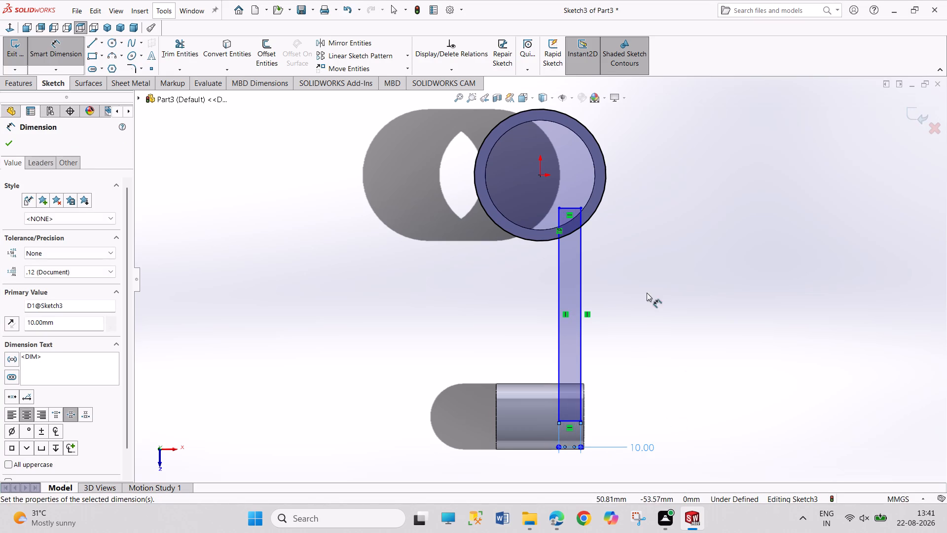
Dimension the distance from the origin to the rectangle's nearer long edge as 5 mm.
{"action": "left_click_drag", "start_coordinate": [540, 177], "coordinate": [540, 181]}
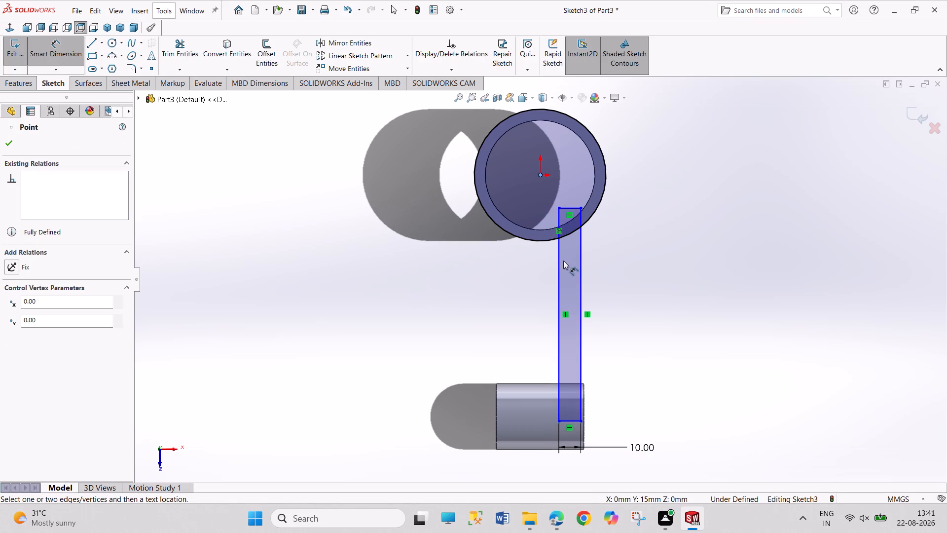
{"action": "left_click", "coordinate": [557, 261]}
{"action": "left_click", "coordinate": [517, 267]}
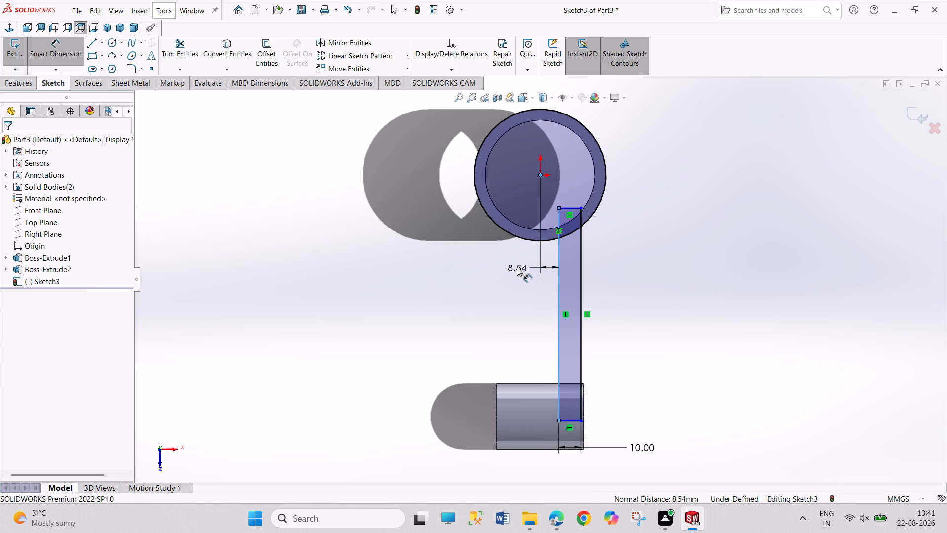
{"action": "key", "text": "5"}
{"action": "key", "text": "Return"}
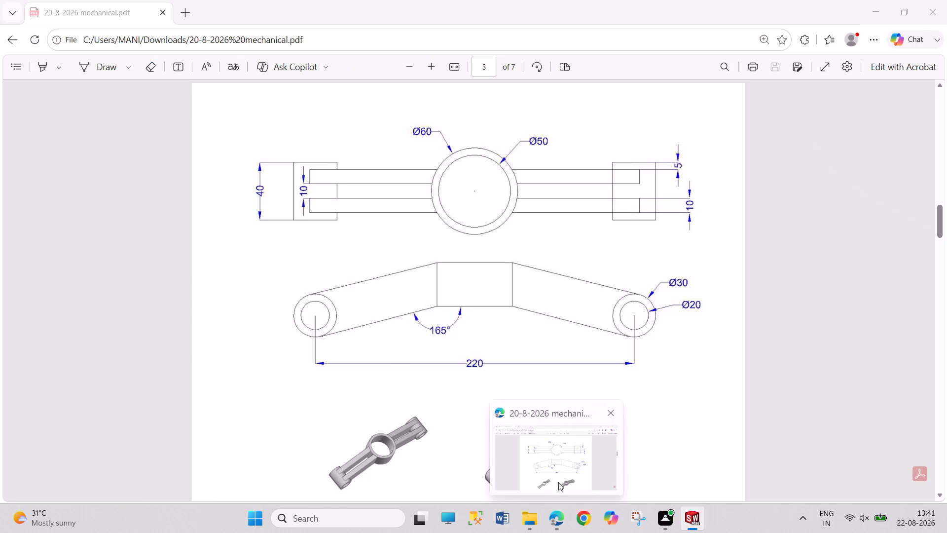
{"action": "right_click", "coordinate": [724, 401]}
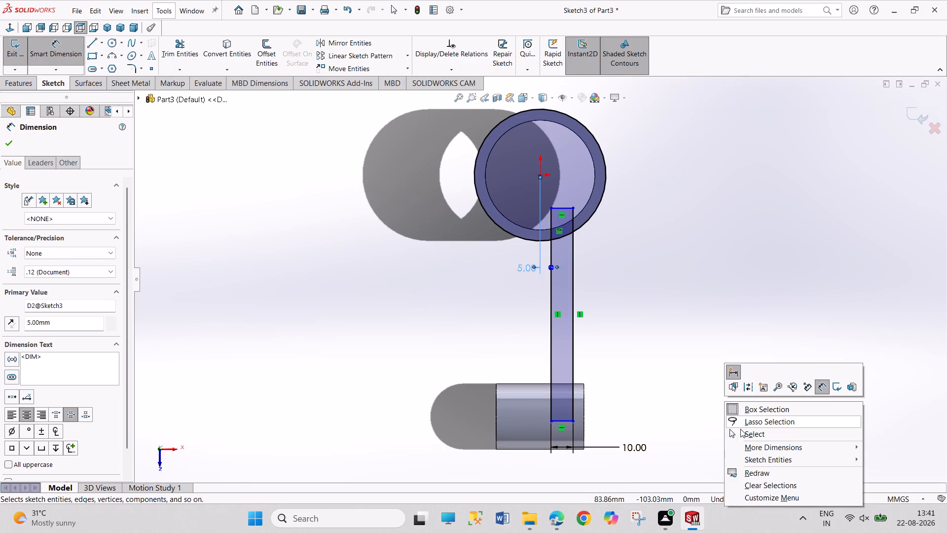
{"action": "left_click", "coordinate": [740, 429]}
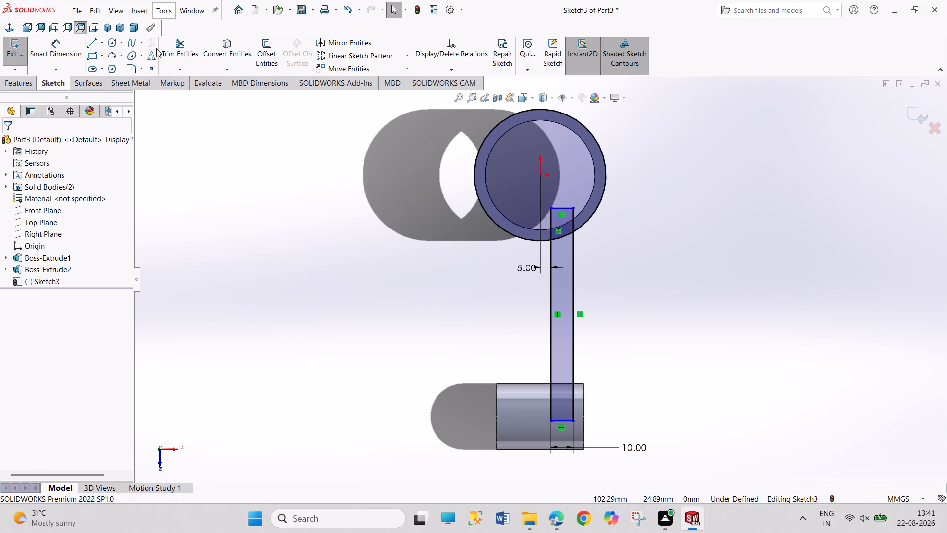
Trim the rectangle's lines inside the large ring and the unused part of the converted circle, leaving a closed arm profile.
{"action": "left_click", "coordinate": [166, 54]}
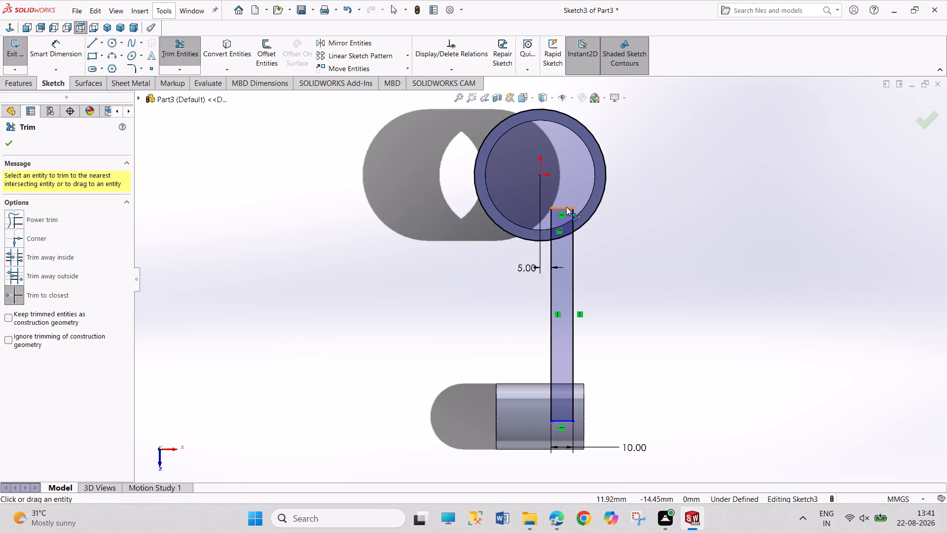
{"action": "left_click", "coordinate": [566, 207]}
{"action": "left_click", "coordinate": [552, 218]}
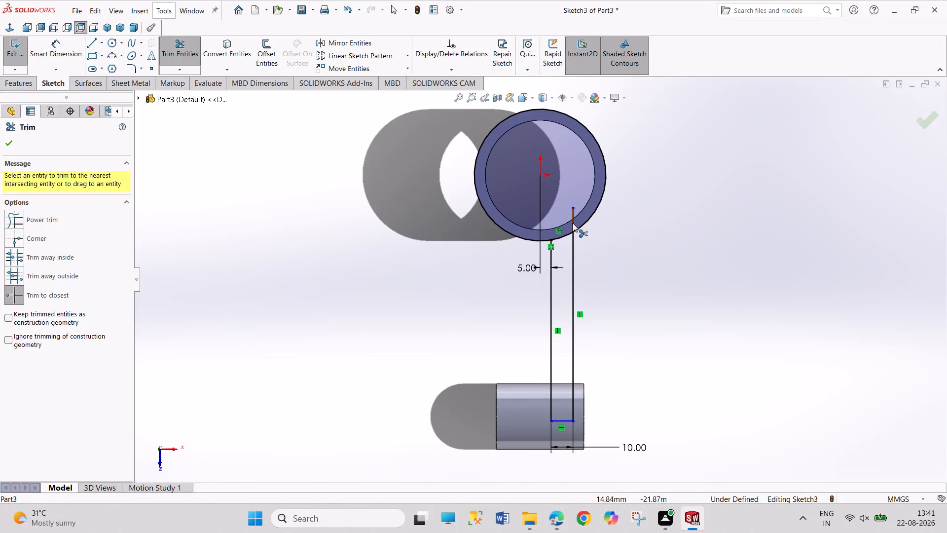
{"action": "left_click", "coordinate": [573, 223]}
{"action": "left_click", "coordinate": [526, 110]}
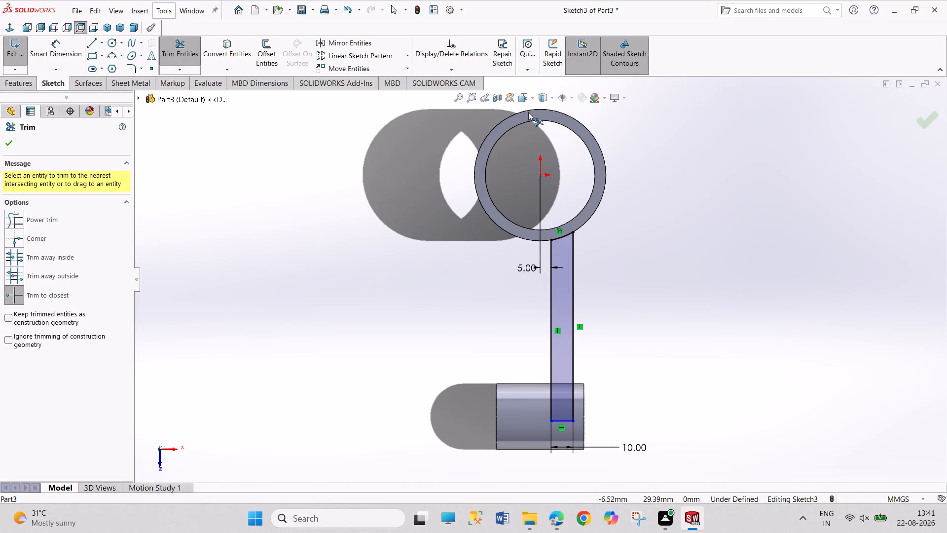
{"action": "right_click", "coordinate": [621, 403]}
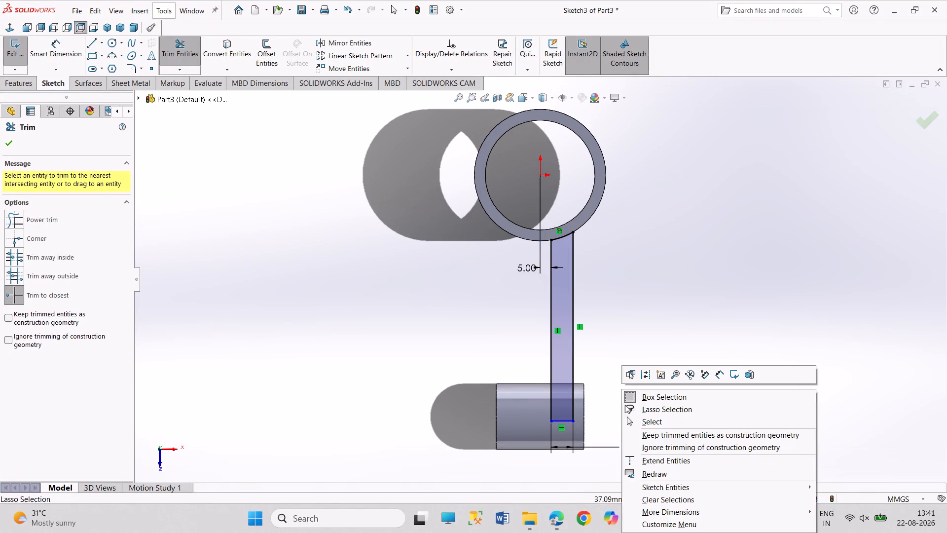
{"action": "left_click", "coordinate": [641, 421]}
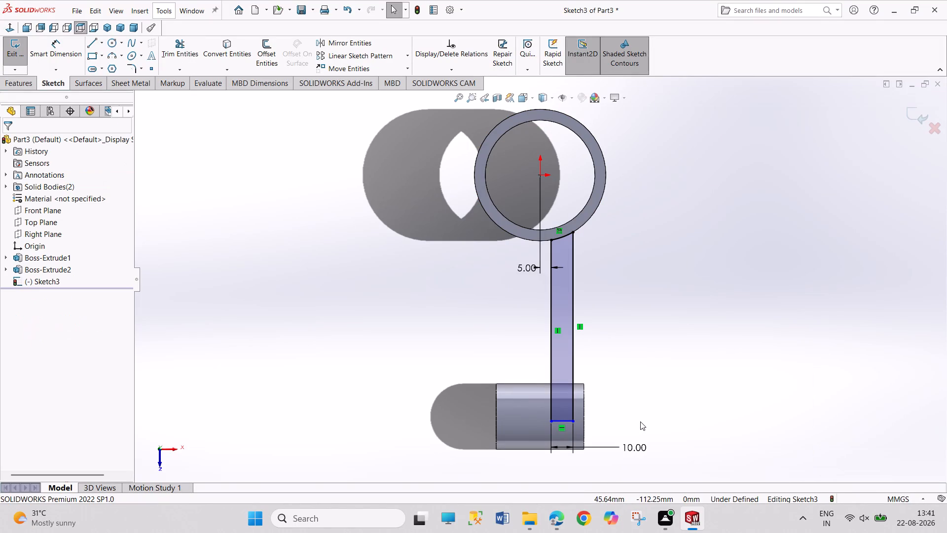
Stretch the arm profile's free end slightly farther across the small hub and exit the sketch.
{"action": "left_click_drag", "start_coordinate": [567, 420], "coordinate": [567, 426]}
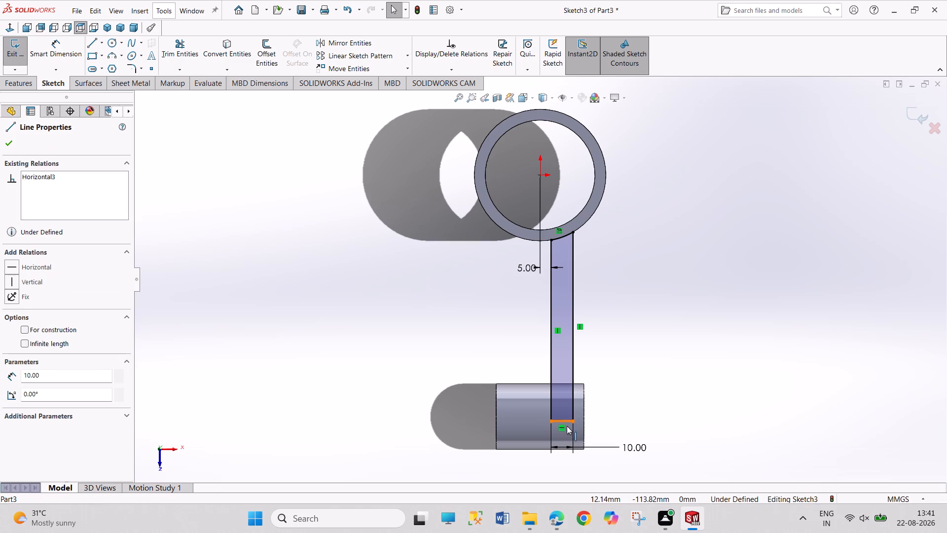
{"action": "left_click_drag", "start_coordinate": [567, 426], "coordinate": [567, 430]}
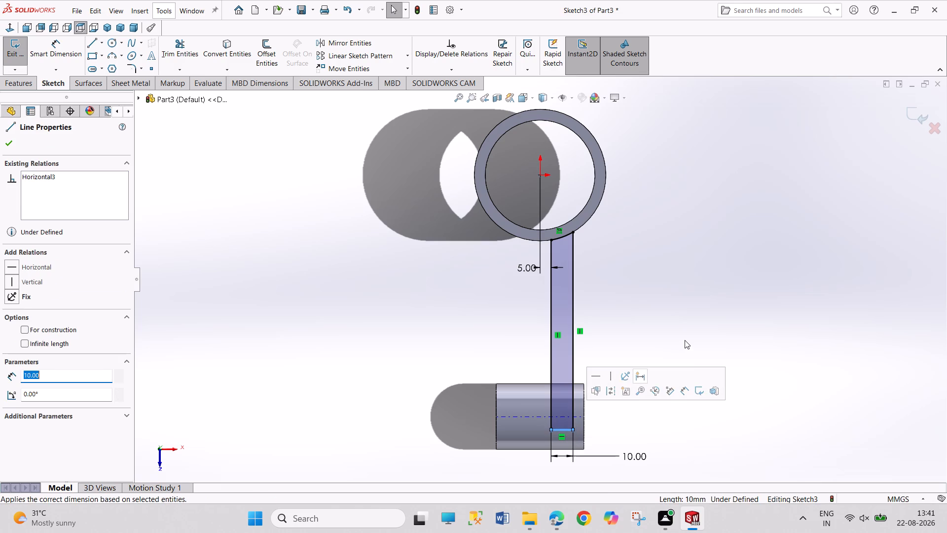
{"action": "left_click", "coordinate": [694, 316]}
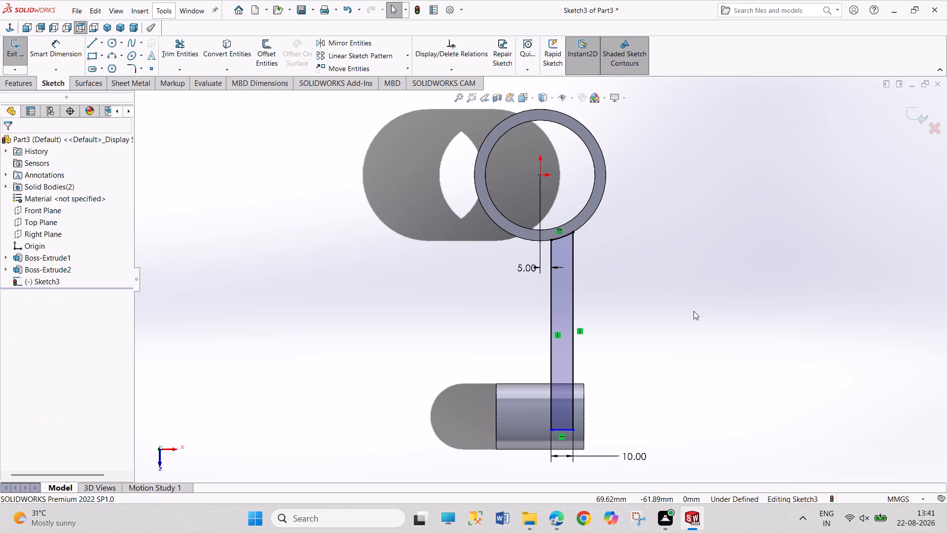
{"action": "left_click", "coordinate": [11, 52]}
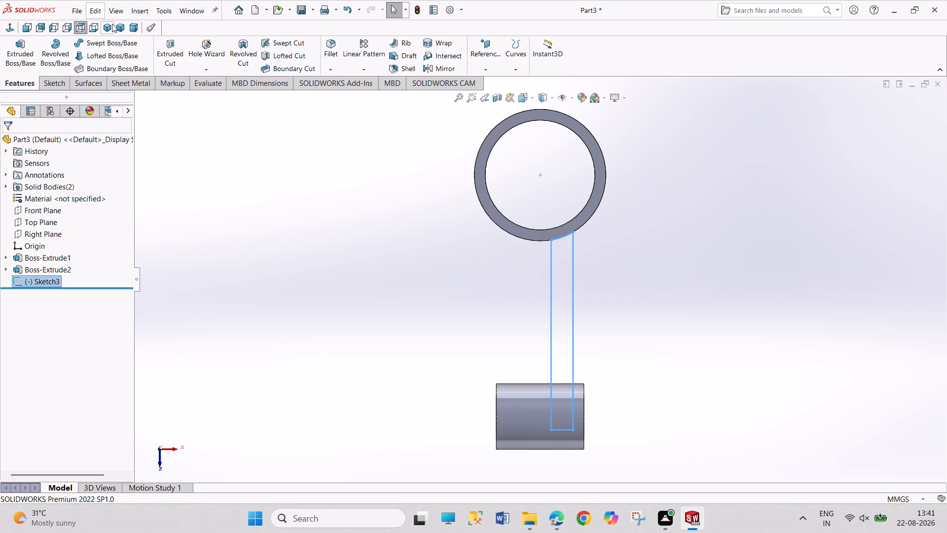
Extrude the arm profile 60 mm Blind, with the direction reversed to pass through the small hub.
{"action": "middle_click_drag", "start_coordinate": [180, 159], "coordinate": [155, 88]}
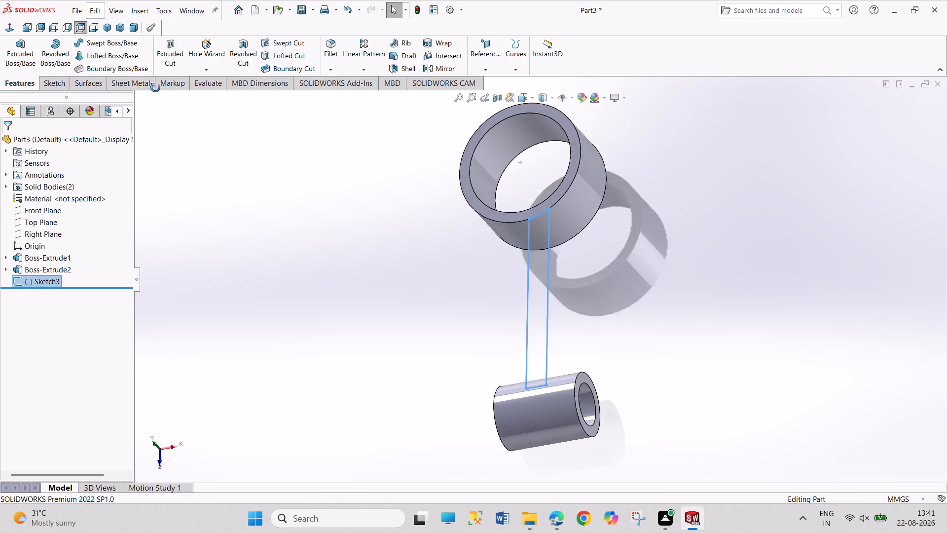
{"action": "middle_click_drag", "start_coordinate": [155, 88], "coordinate": [159, 71]}
{"action": "middle_click_drag", "start_coordinate": [190, 266], "coordinate": [163, 228]}
{"action": "scroll", "coordinate": [163, 228], "scroll_direction": "up", "scroll_amount": 1}
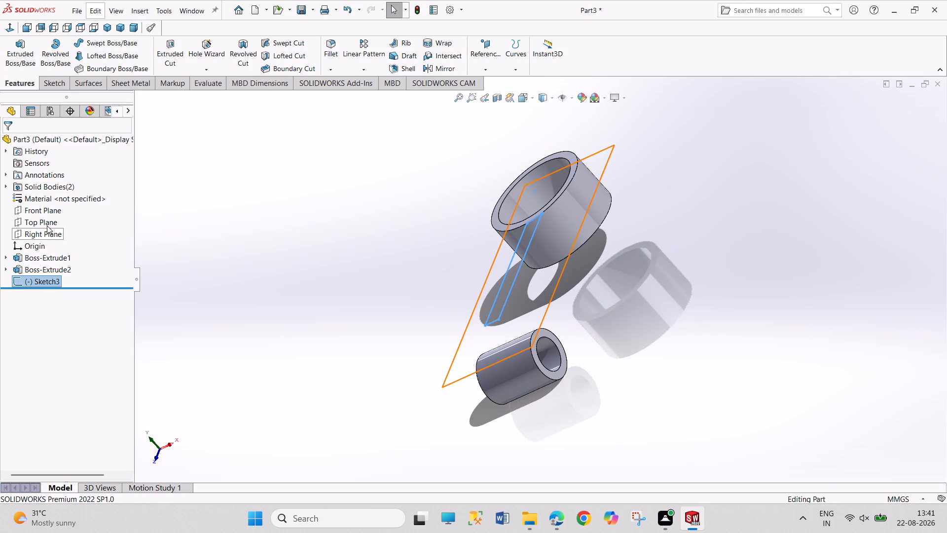
{"action": "left_click", "coordinate": [262, 324]}
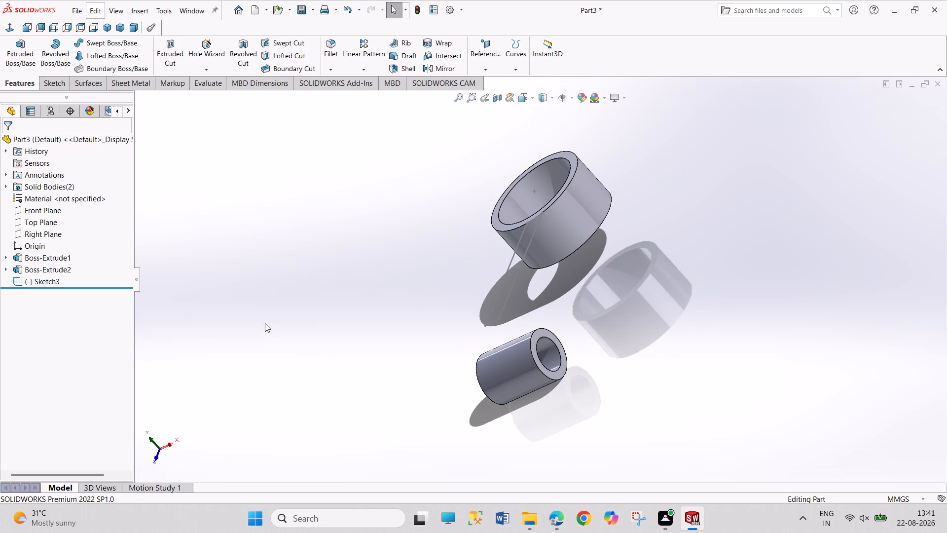
{"action": "left_click", "coordinate": [27, 51]}
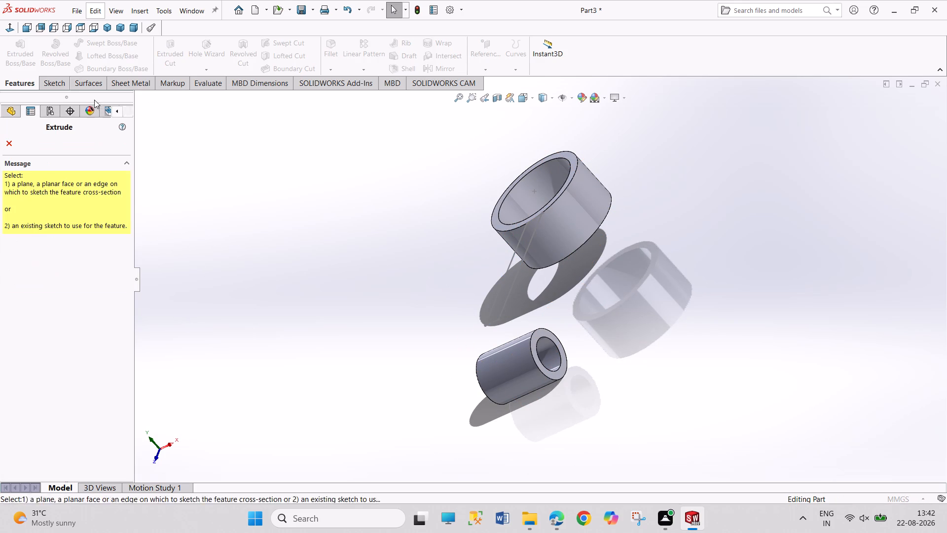
{"action": "left_click", "coordinate": [510, 289]}
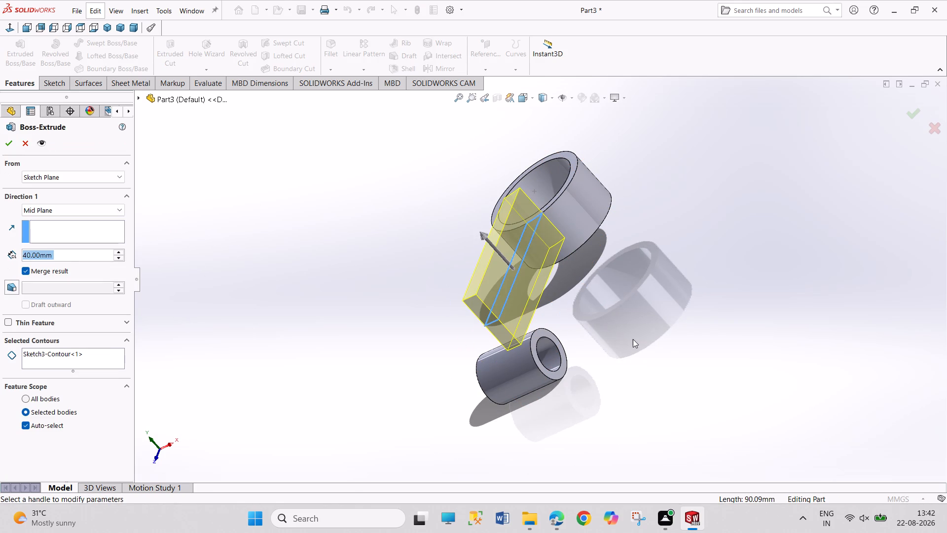
{"action": "middle_click_drag", "start_coordinate": [378, 381], "coordinate": [293, 350]}
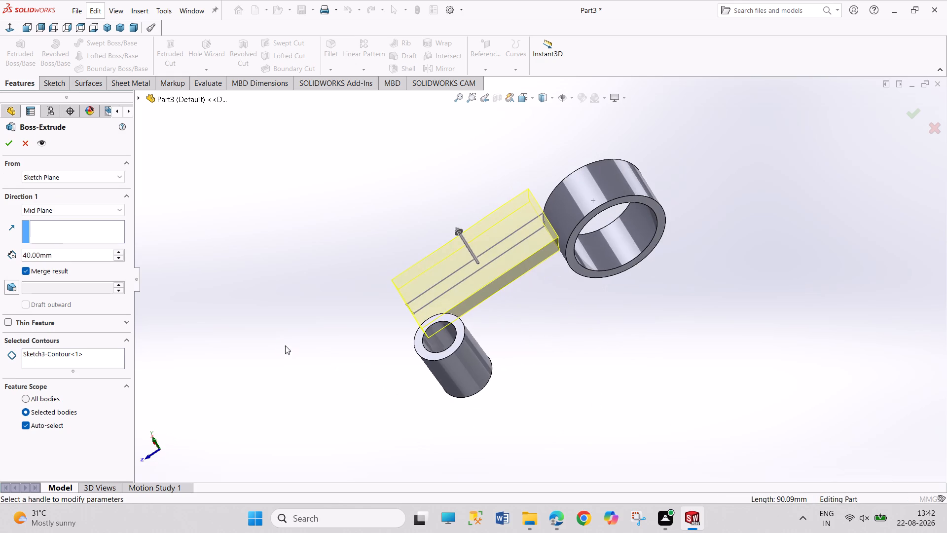
{"action": "middle_click_drag", "start_coordinate": [742, 227], "coordinate": [767, 298]}
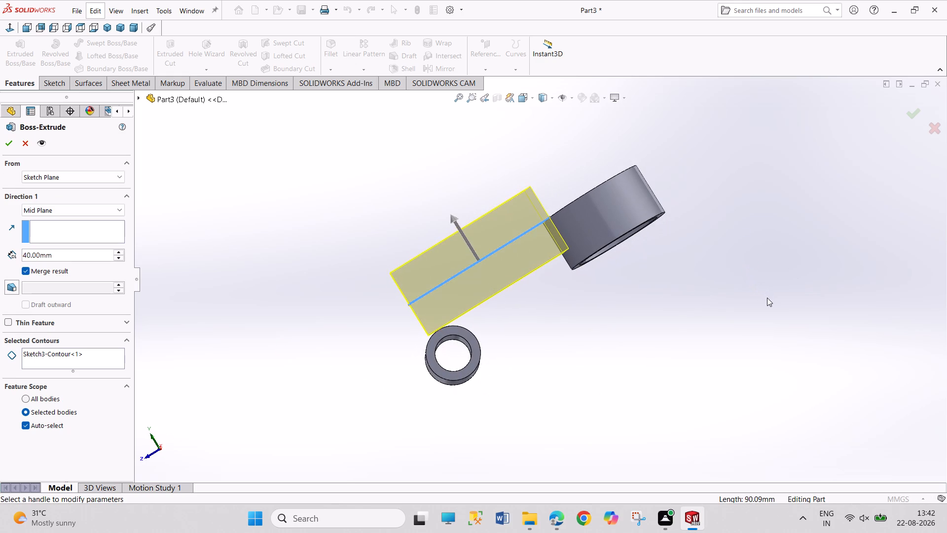
{"action": "left_click", "coordinate": [61, 206]}
{"action": "left_click", "coordinate": [70, 223]}
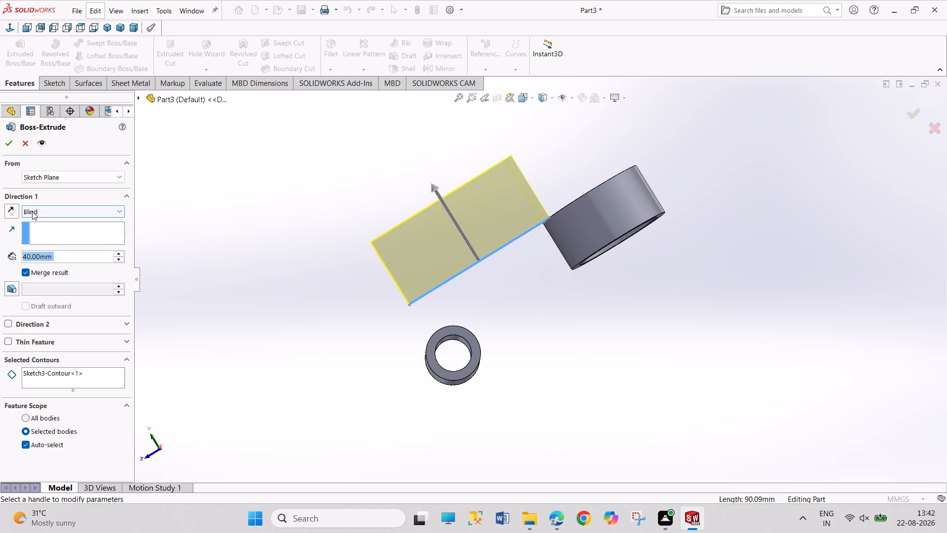
{"action": "left_click", "coordinate": [12, 214]}
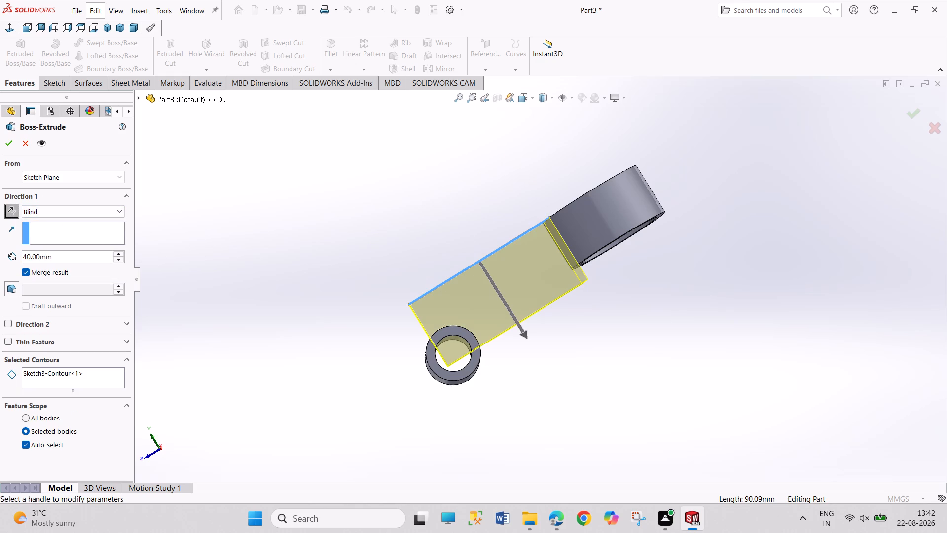
{"action": "left_click", "coordinate": [119, 251]}
{"action": "left_click", "coordinate": [119, 251]}
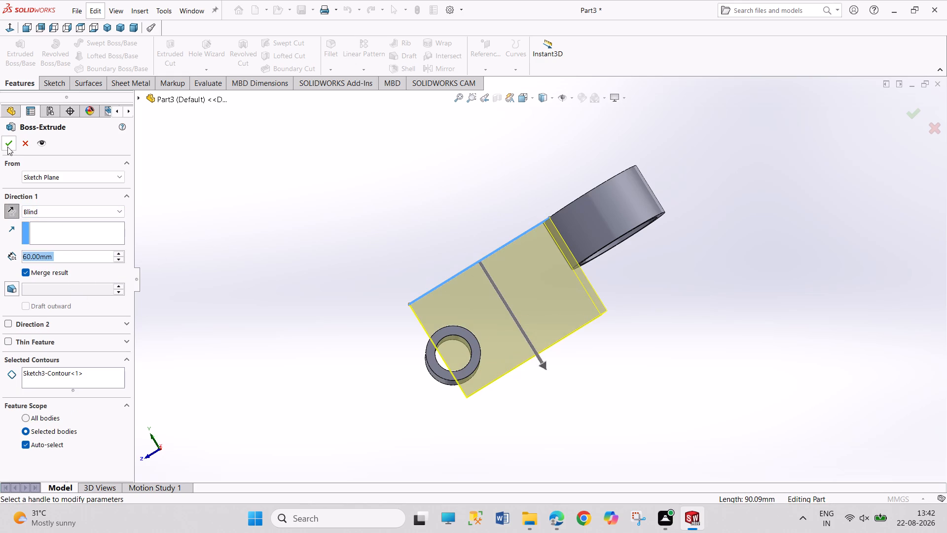
{"action": "left_click", "coordinate": [10, 147]}
In a new sketch on the arm's broad flat face, convert the small hub's outer circle and the edge where the arm meets the ring.
{"action": "middle_click_drag", "start_coordinate": [332, 274], "coordinate": [396, 264]}
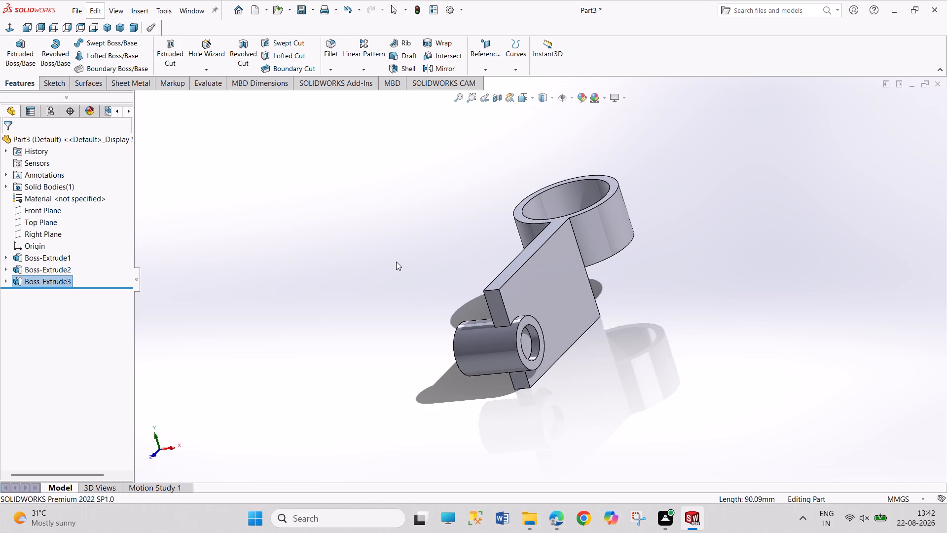
{"action": "middle_click_drag", "start_coordinate": [416, 266], "coordinate": [386, 272]}
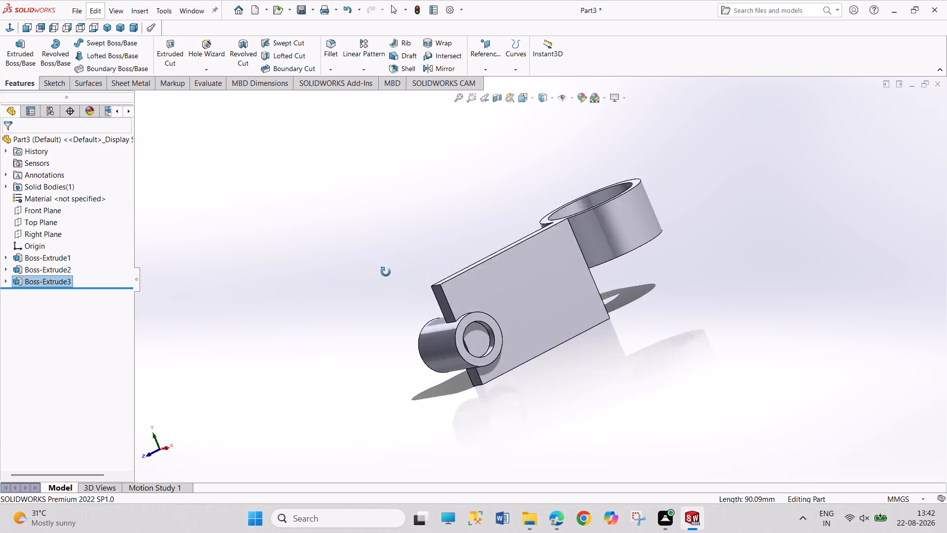
{"action": "middle_click_drag", "start_coordinate": [386, 272], "coordinate": [364, 342]}
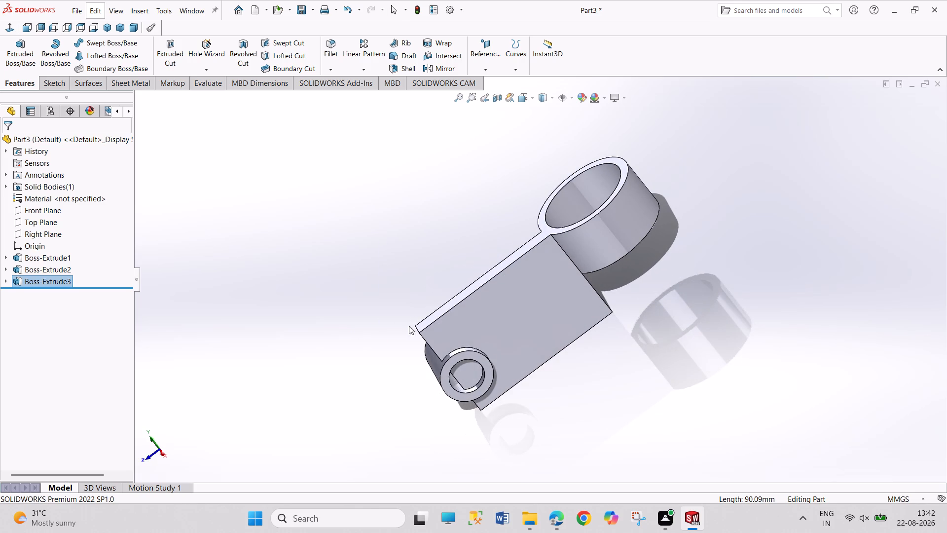
{"action": "left_click", "coordinate": [545, 323]}
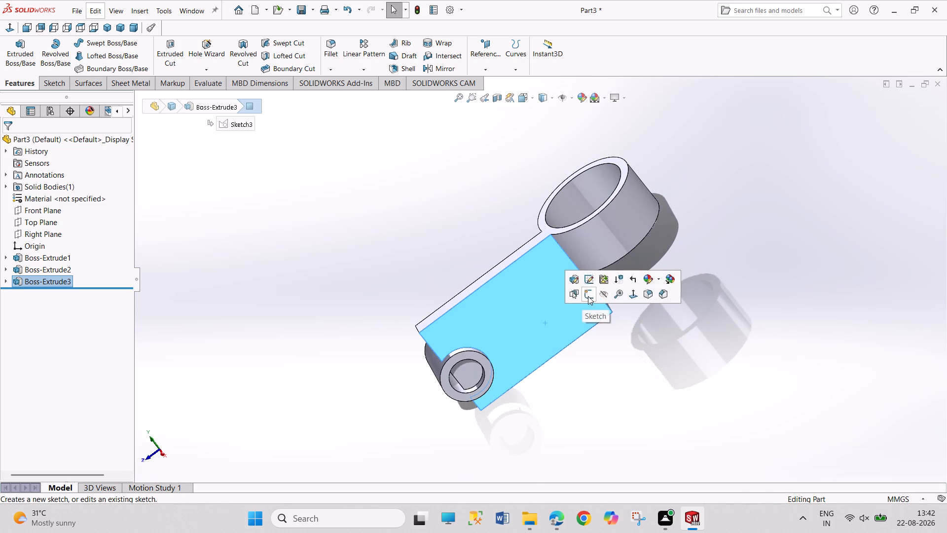
{"action": "left_click", "coordinate": [588, 296]}
{"action": "left_click", "coordinate": [702, 334]}
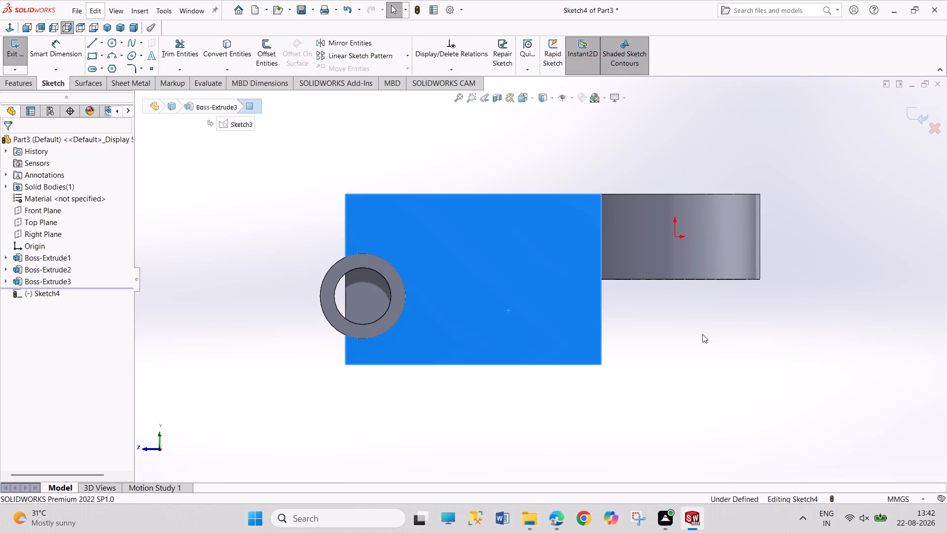
{"action": "left_click", "coordinate": [234, 53]}
{"action": "left_click", "coordinate": [393, 325]}
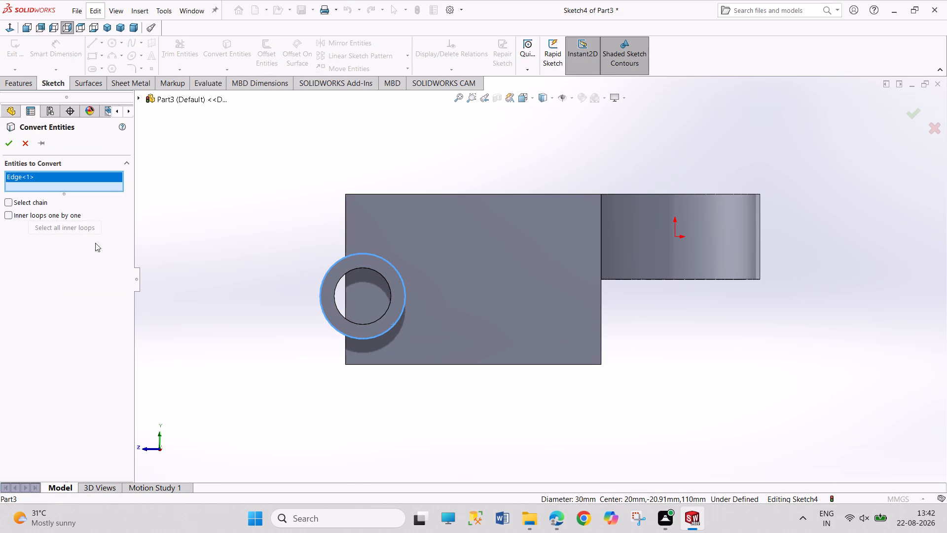
{"action": "left_click", "coordinate": [9, 144]}
{"action": "left_click", "coordinate": [263, 369]}
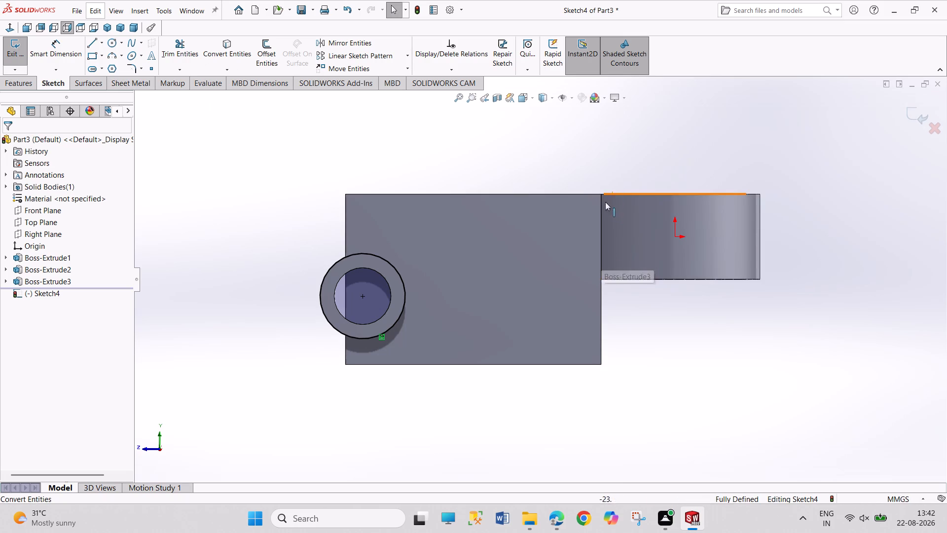
{"action": "left_click", "coordinate": [601, 221]}
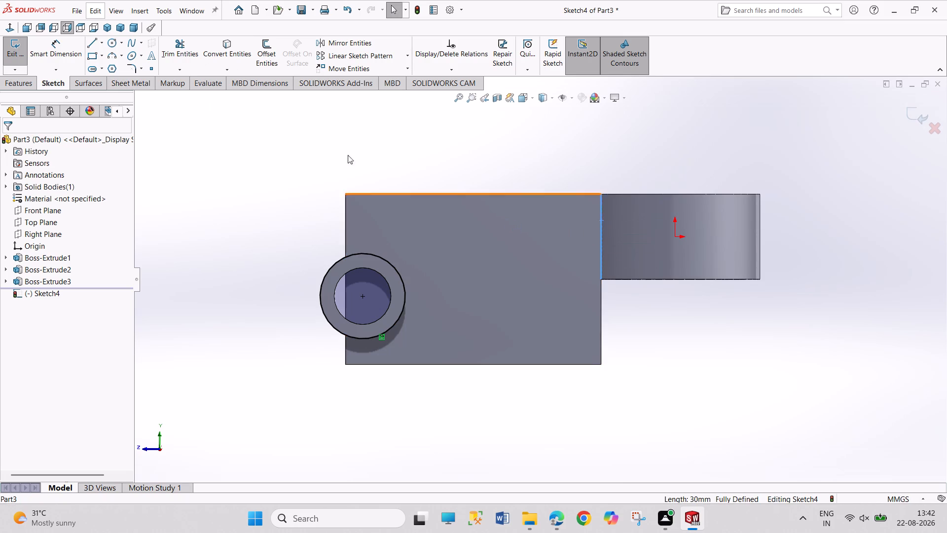
{"action": "left_click", "coordinate": [230, 51]}
{"action": "left_click", "coordinate": [473, 154]}
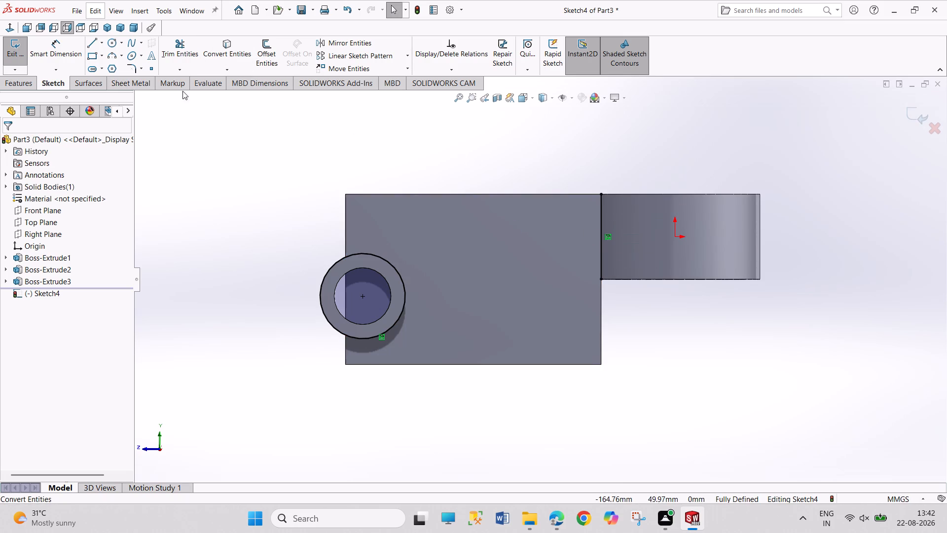
Draw two slanted lines from the lower and upper ends of the converted straight edge to just beyond the small hub.
{"action": "left_click", "coordinate": [91, 45]}
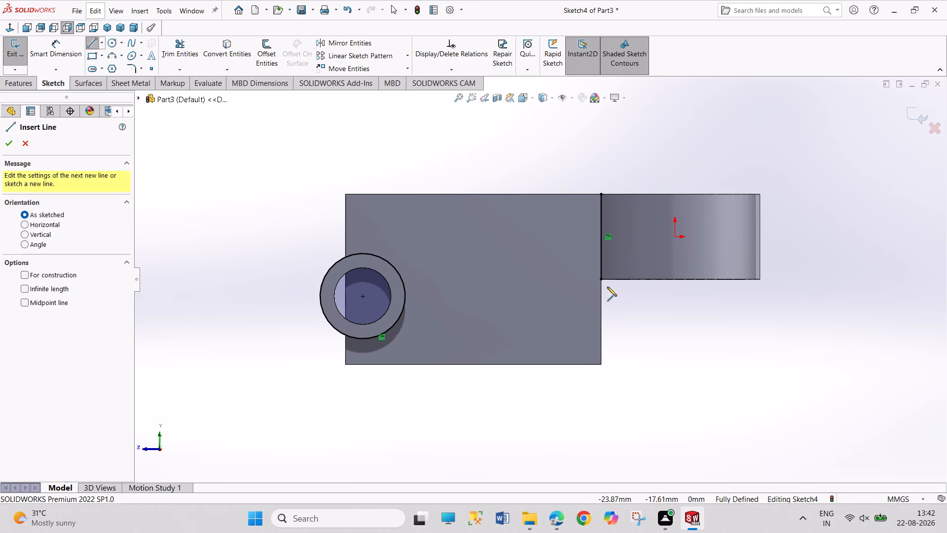
{"action": "left_click", "coordinate": [599, 278]}
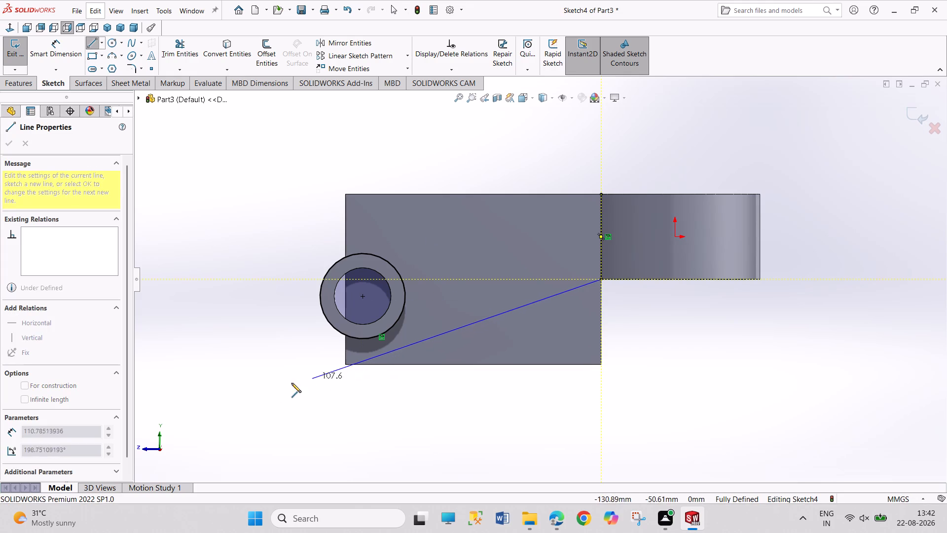
{"action": "left_click", "coordinate": [281, 385]}
{"action": "right_click", "coordinate": [346, 409]}
{"action": "left_click", "coordinate": [354, 413]}
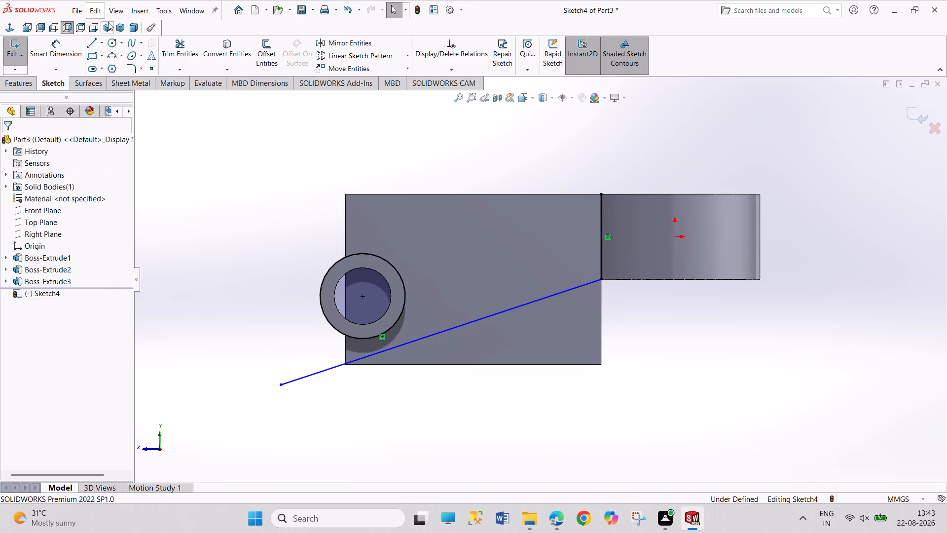
{"action": "left_click", "coordinate": [92, 44]}
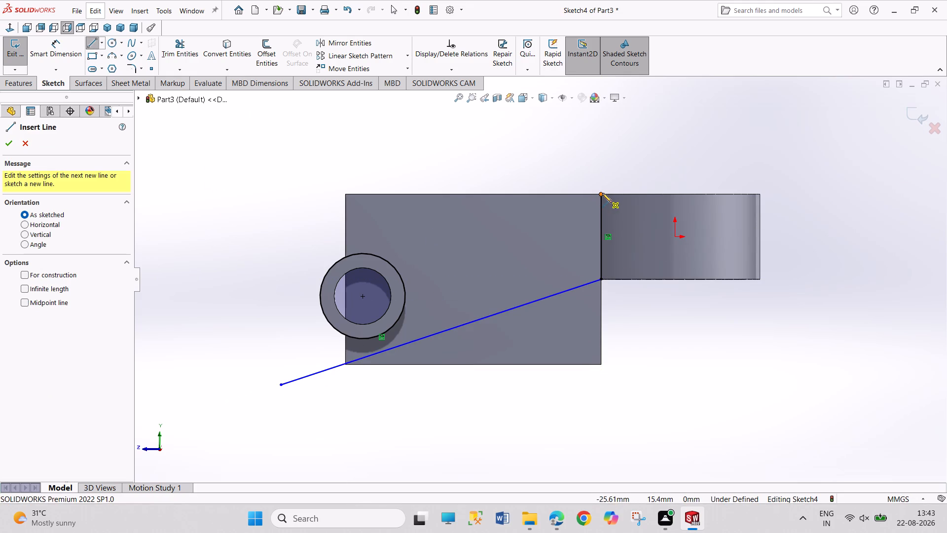
{"action": "left_click", "coordinate": [602, 193]}
{"action": "left_click", "coordinate": [279, 253]}
{"action": "right_click", "coordinate": [323, 160]}
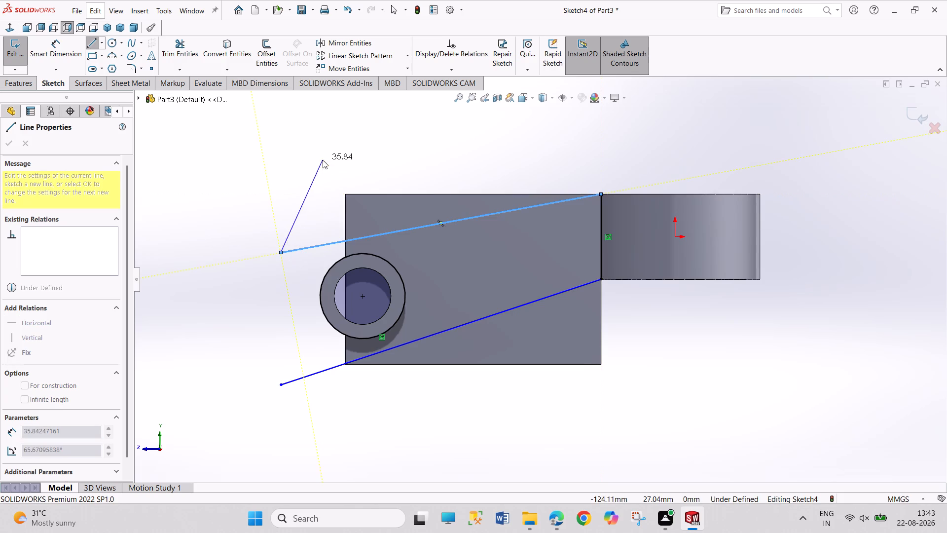
{"action": "left_click", "coordinate": [330, 168]}
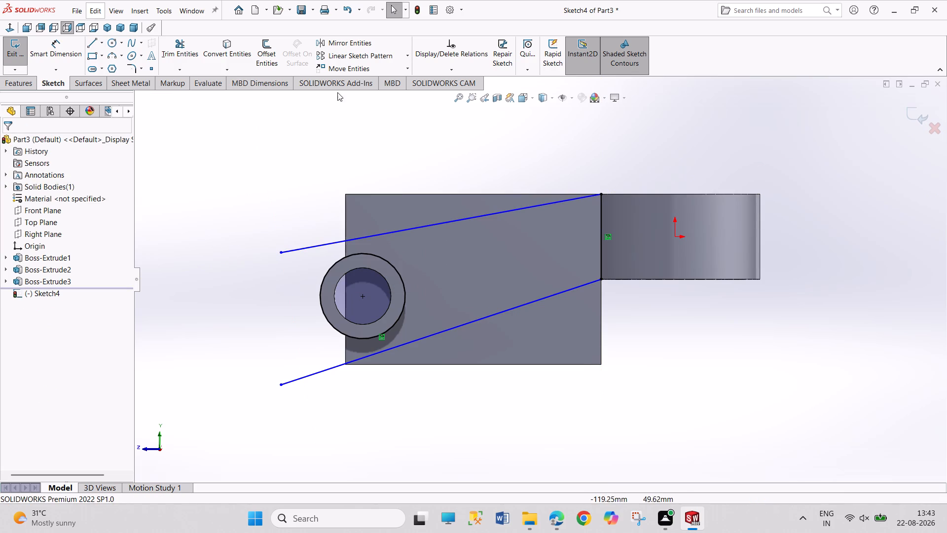
Add a Coincident relation between the upper slanted line's free endpoint and the converted hub circle.
{"action": "left_click", "coordinate": [445, 73]}
{"action": "left_click", "coordinate": [453, 94]}
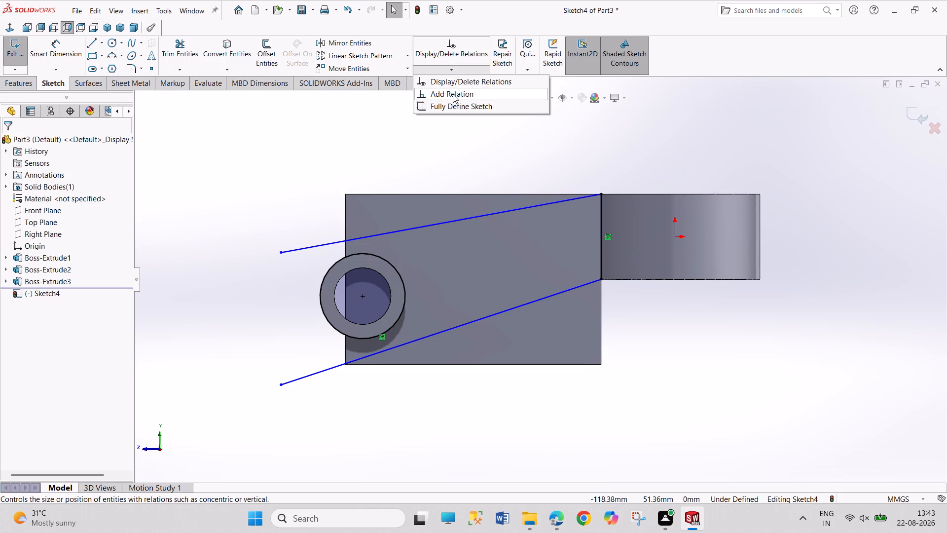
{"action": "left_click", "coordinate": [280, 252]}
{"action": "left_click", "coordinate": [327, 273]}
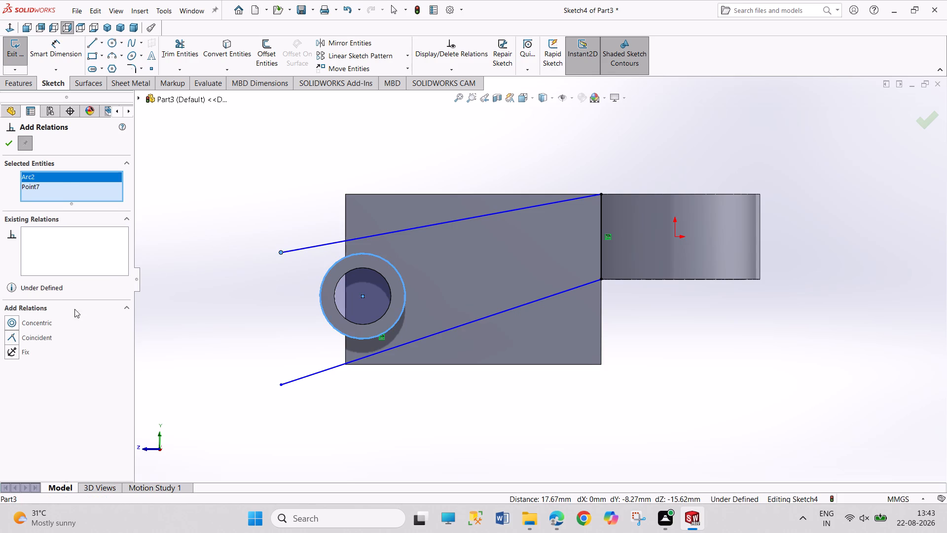
{"action": "left_click", "coordinate": [48, 339]}
{"action": "left_click", "coordinate": [212, 307]}
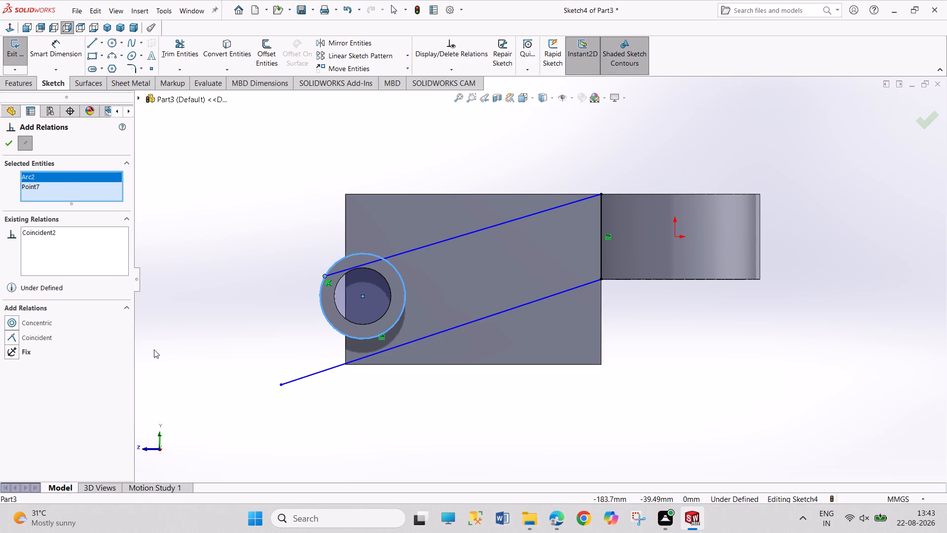
{"action": "left_click", "coordinate": [8, 148]}
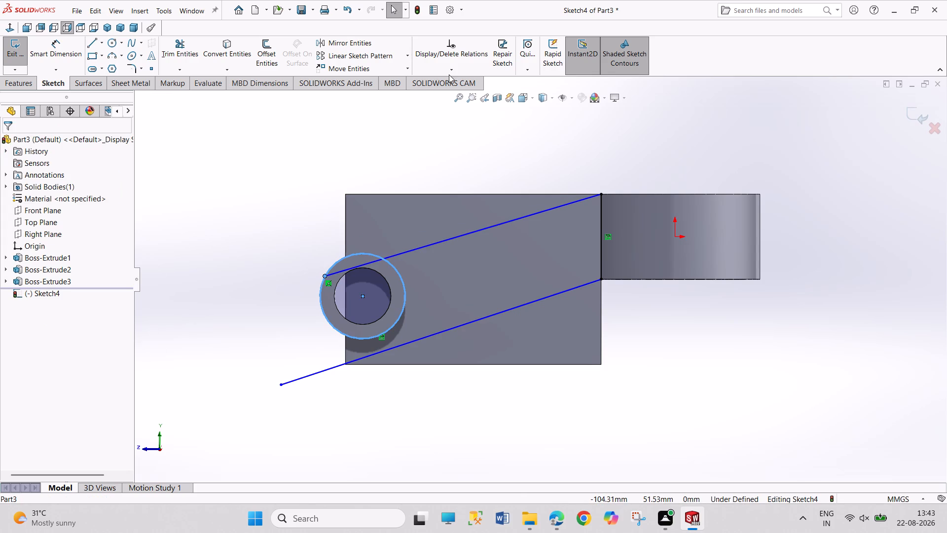
Add a Coincident relation between the lower slanted line's free endpoint and the converted hub circle.
{"action": "left_click", "coordinate": [452, 68]}
{"action": "left_click", "coordinate": [457, 89]}
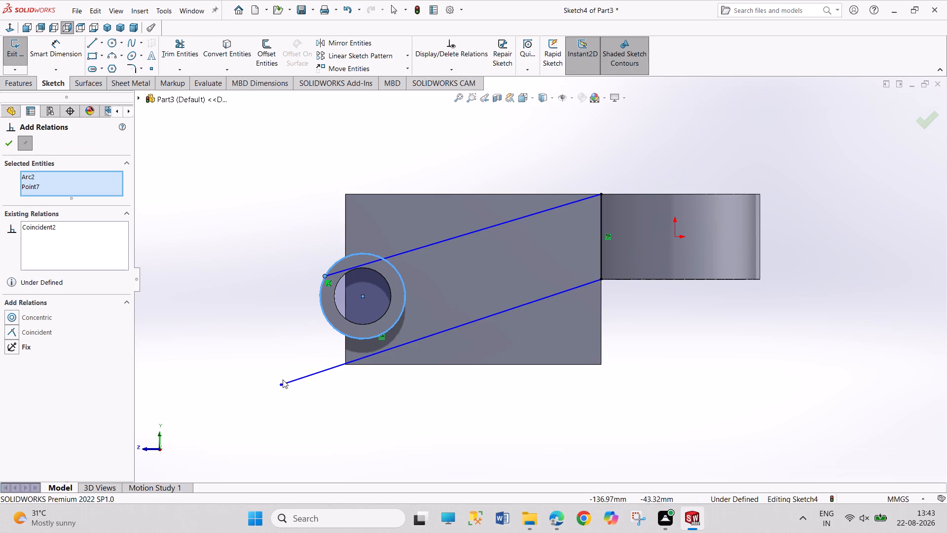
{"action": "left_click", "coordinate": [282, 388]}
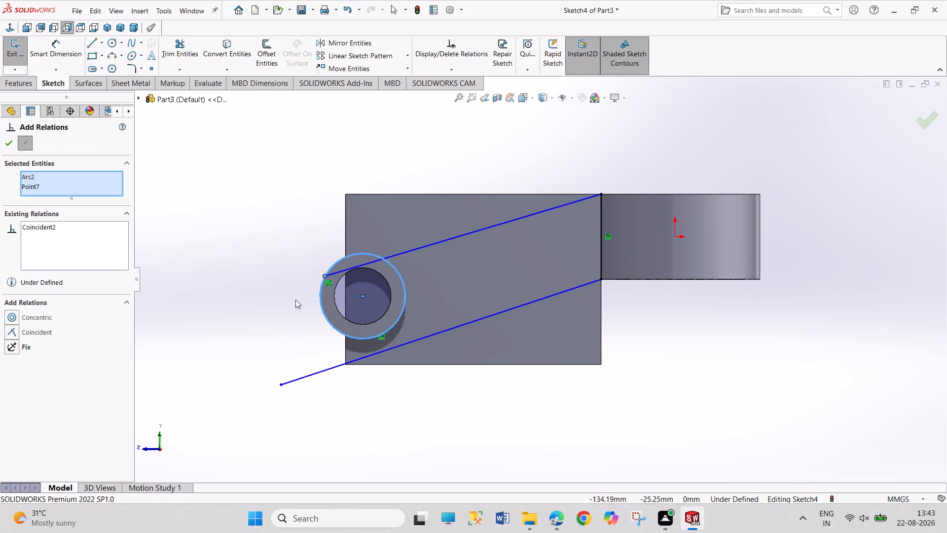
{"action": "left_click", "coordinate": [295, 297]}
{"action": "right_click", "coordinate": [85, 181]}
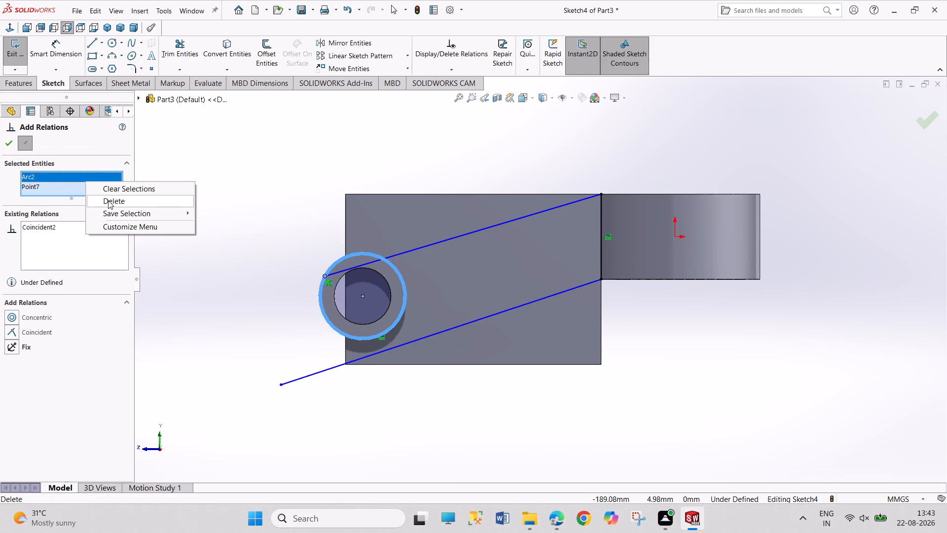
{"action": "left_click", "coordinate": [112, 192]}
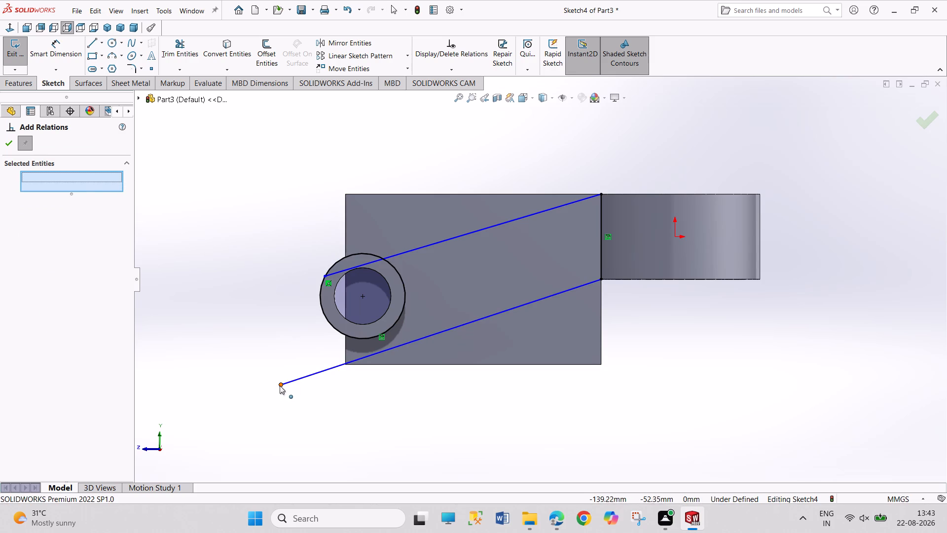
{"action": "left_click", "coordinate": [280, 385]}
{"action": "left_click", "coordinate": [351, 336]}
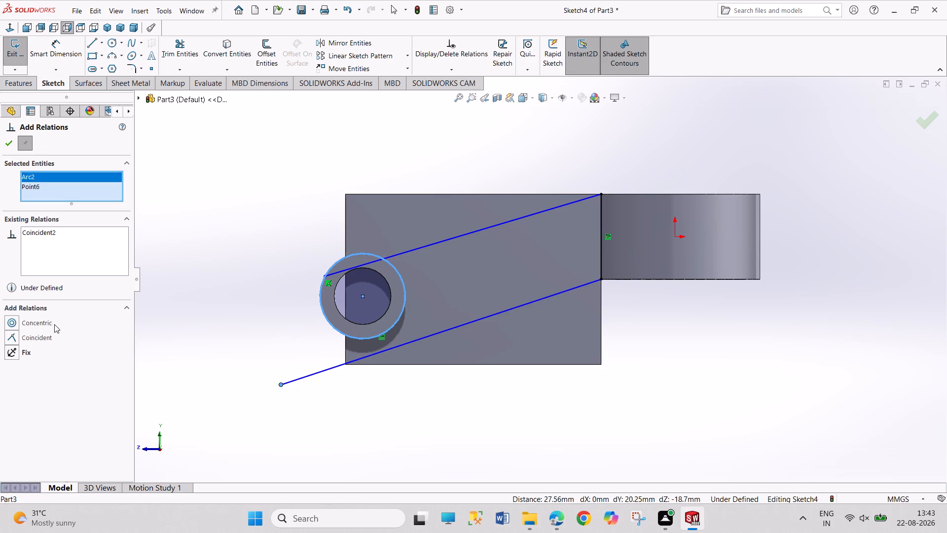
{"action": "left_click", "coordinate": [43, 340]}
{"action": "left_click", "coordinate": [131, 343]}
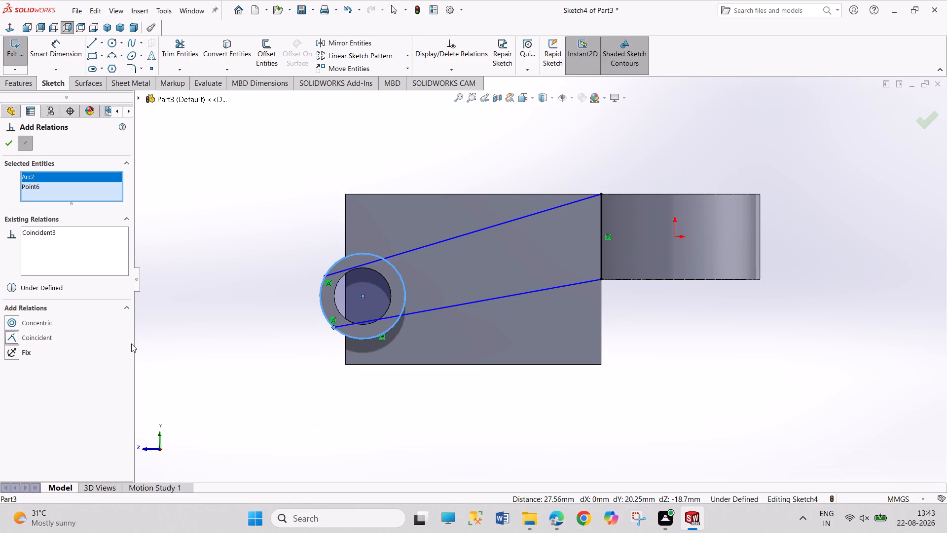
{"action": "left_click", "coordinate": [11, 145]}
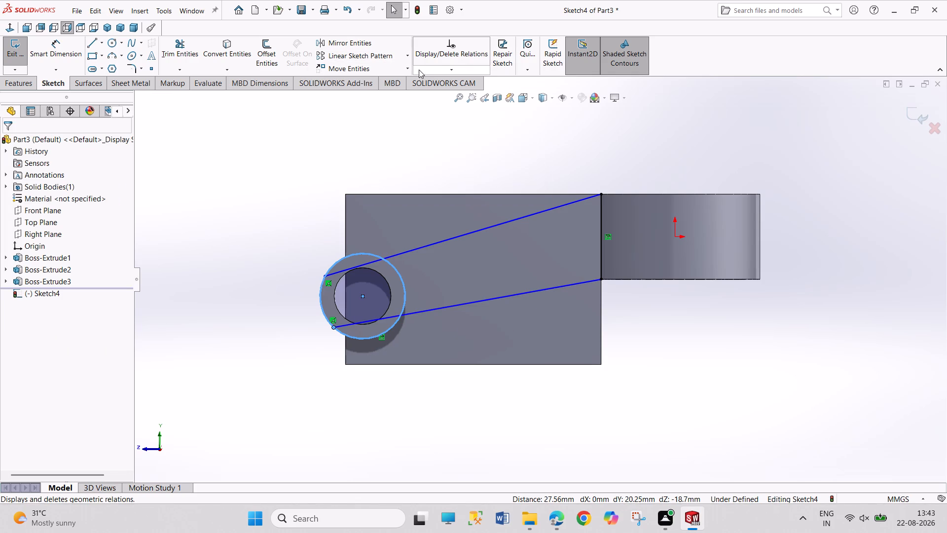
Add a Tangent relation between the upper slanted line and the converted hub circle.
{"action": "left_click", "coordinate": [440, 70]}
{"action": "left_click", "coordinate": [447, 92]}
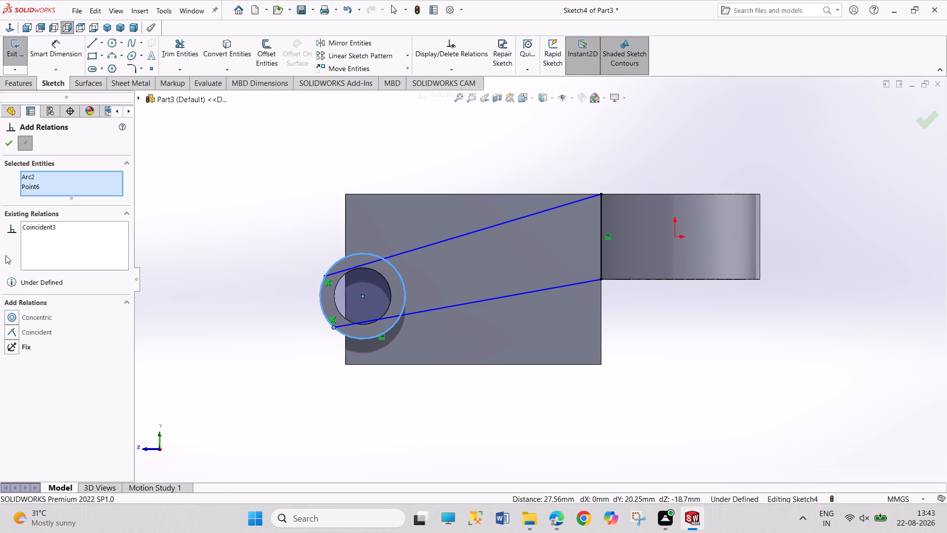
{"action": "right_click", "coordinate": [79, 186]}
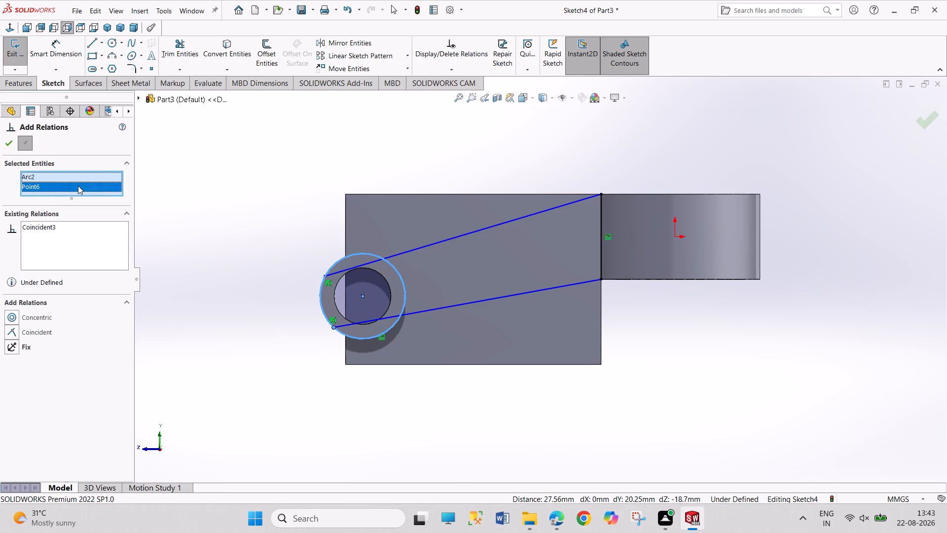
{"action": "left_click", "coordinate": [89, 192]}
{"action": "left_click", "coordinate": [372, 264]}
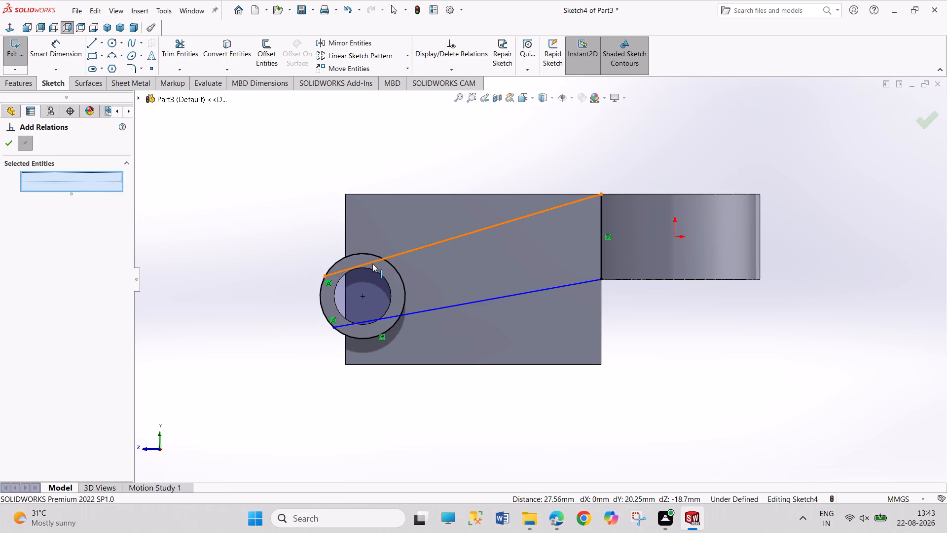
{"action": "left_click", "coordinate": [367, 253]}
{"action": "left_click", "coordinate": [34, 323]}
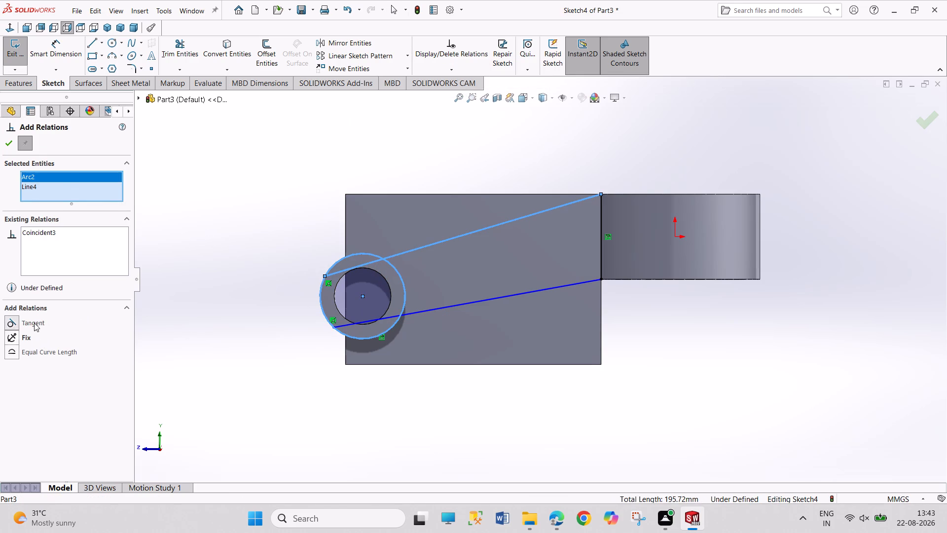
{"action": "left_click", "coordinate": [8, 143]}
Add a Tangent relation between the lower slanted line and the converted hub circle.
{"action": "left_click", "coordinate": [445, 66]}
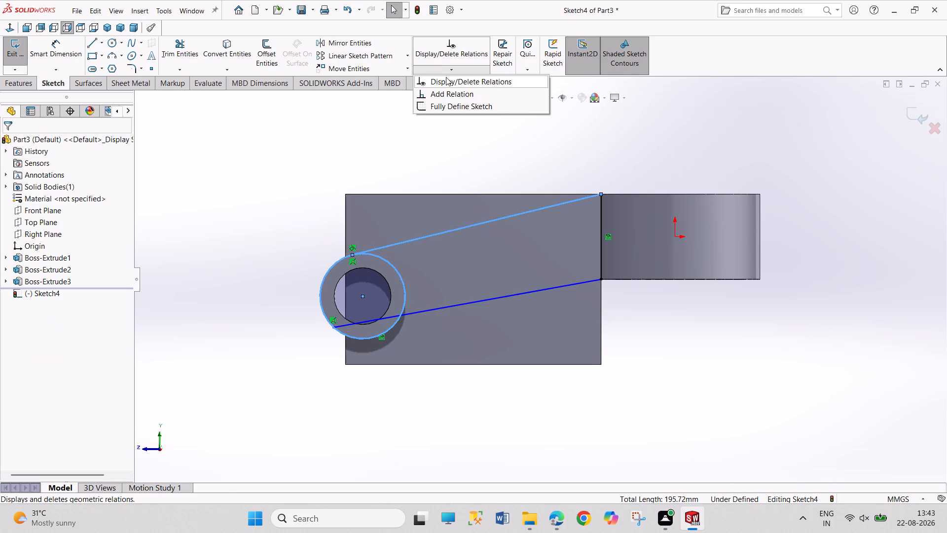
{"action": "left_click", "coordinate": [446, 91]}
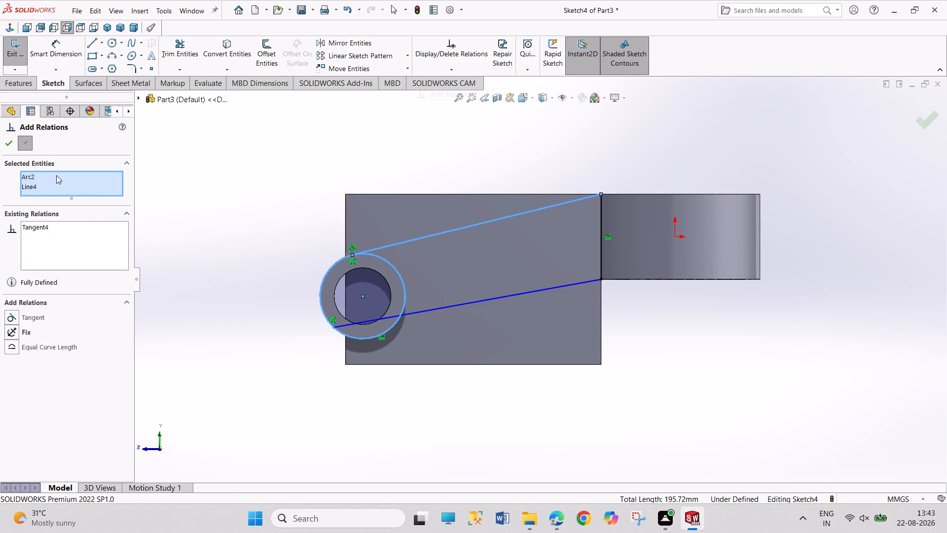
{"action": "right_click", "coordinate": [56, 175]}
{"action": "left_click", "coordinate": [76, 181]}
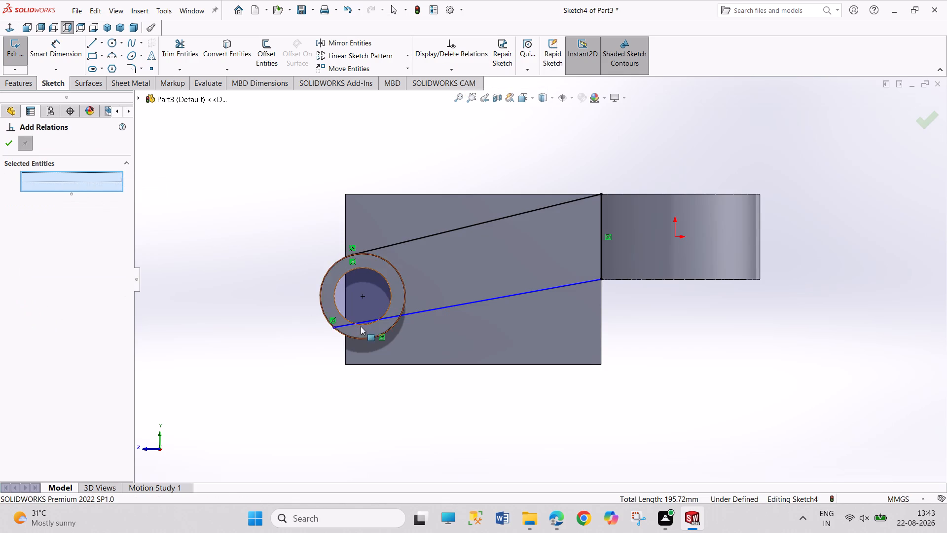
{"action": "left_click", "coordinate": [361, 321]}
{"action": "left_click", "coordinate": [362, 339]}
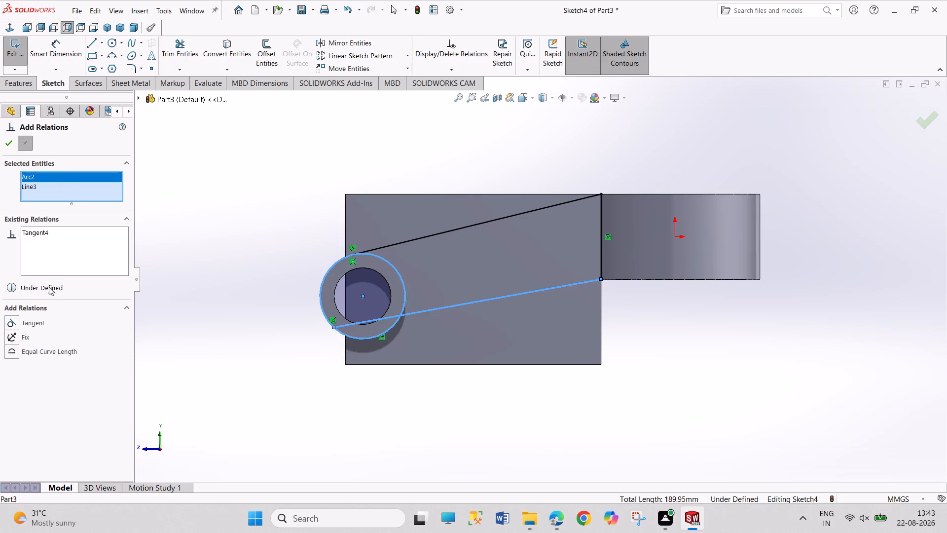
{"action": "right_click", "coordinate": [55, 184]}
{"action": "left_click", "coordinate": [75, 195]}
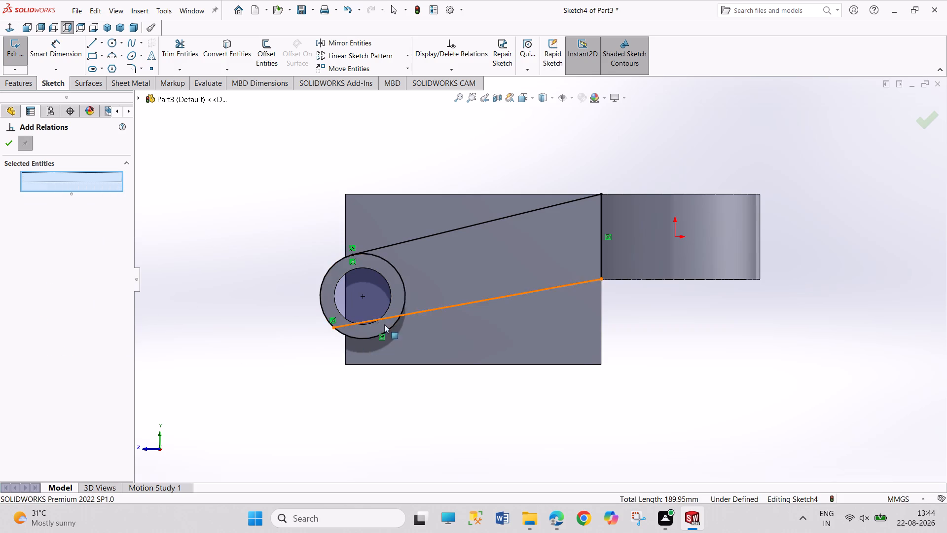
{"action": "left_click", "coordinate": [390, 317]}
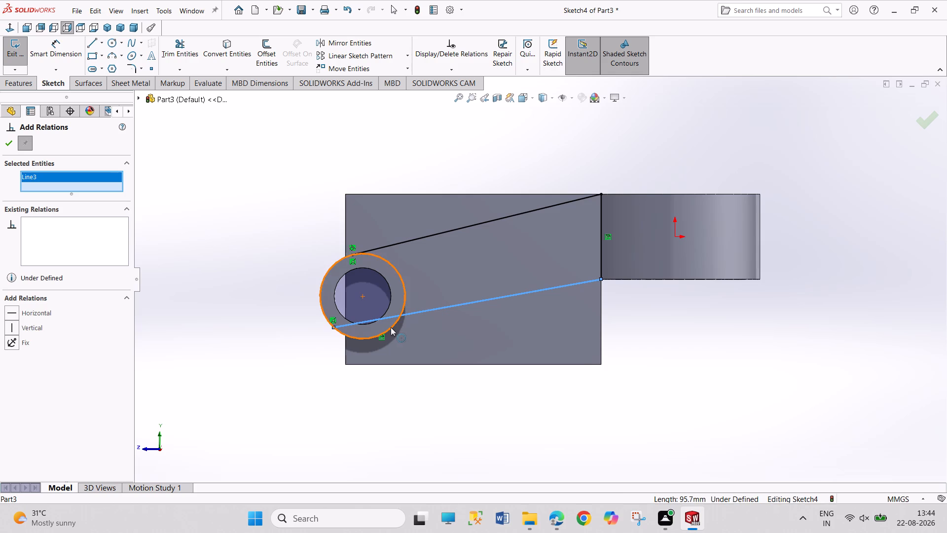
{"action": "left_click", "coordinate": [391, 327]}
{"action": "left_click", "coordinate": [38, 323]}
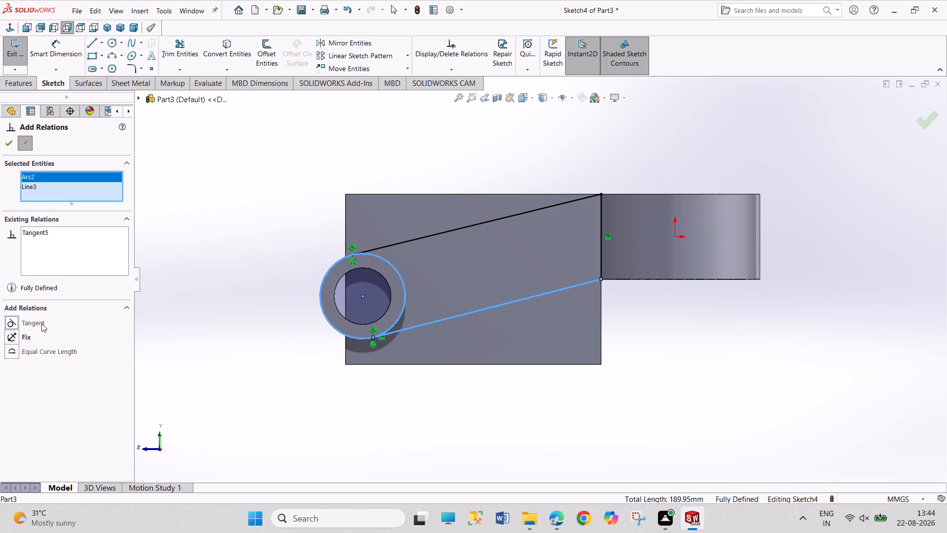
{"action": "left_click", "coordinate": [11, 149]}
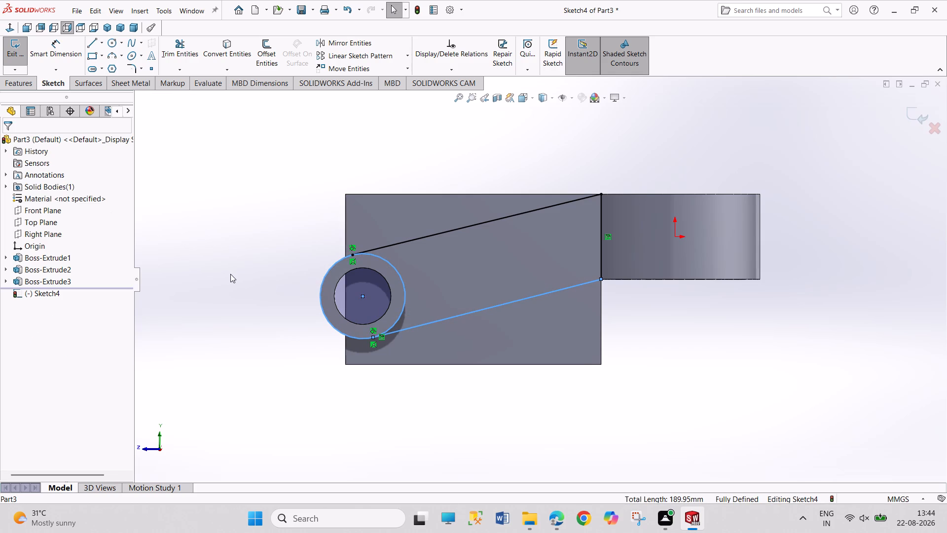
{"action": "left_click", "coordinate": [230, 274]}
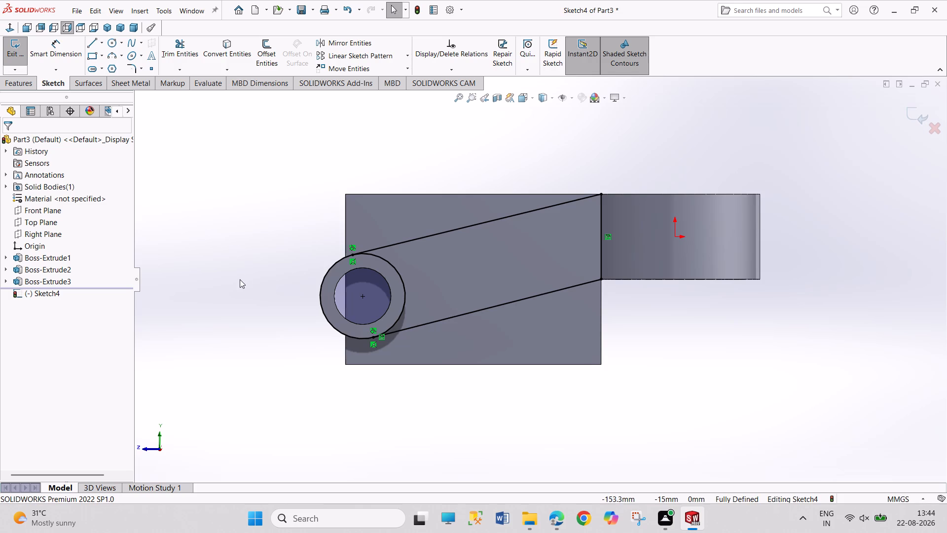
Trim away the hub circle's far arc so only the arc between the two slanted lines remains, and exit the sketch.
{"action": "left_click", "coordinate": [170, 50]}
{"action": "left_click", "coordinate": [324, 315]}
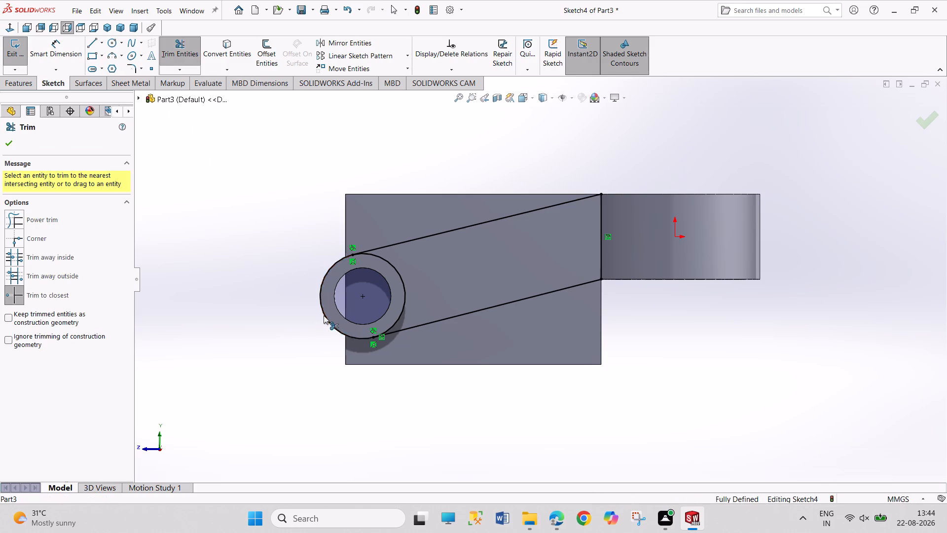
{"action": "right_click", "coordinate": [271, 270]}
{"action": "left_click", "coordinate": [298, 305]}
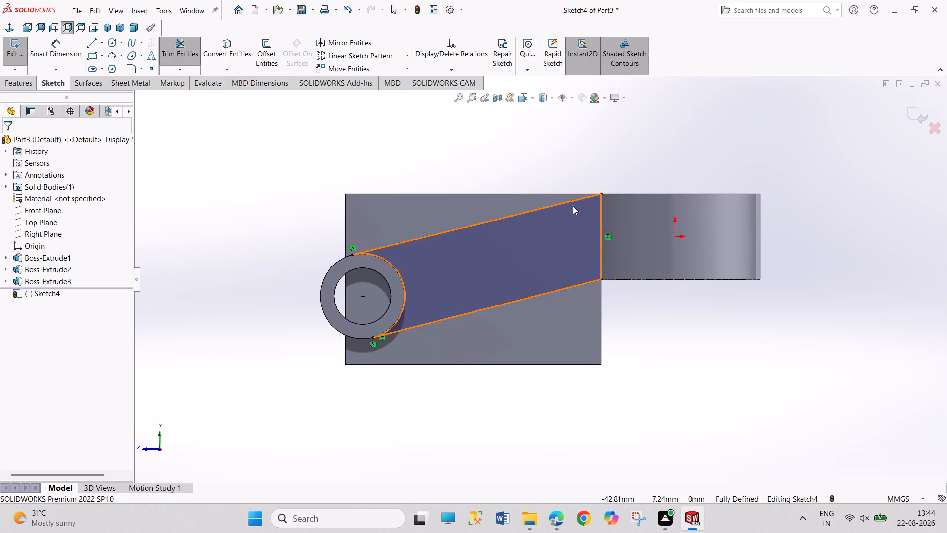
{"action": "middle_click_drag", "start_coordinate": [635, 164], "coordinate": [600, 299]}
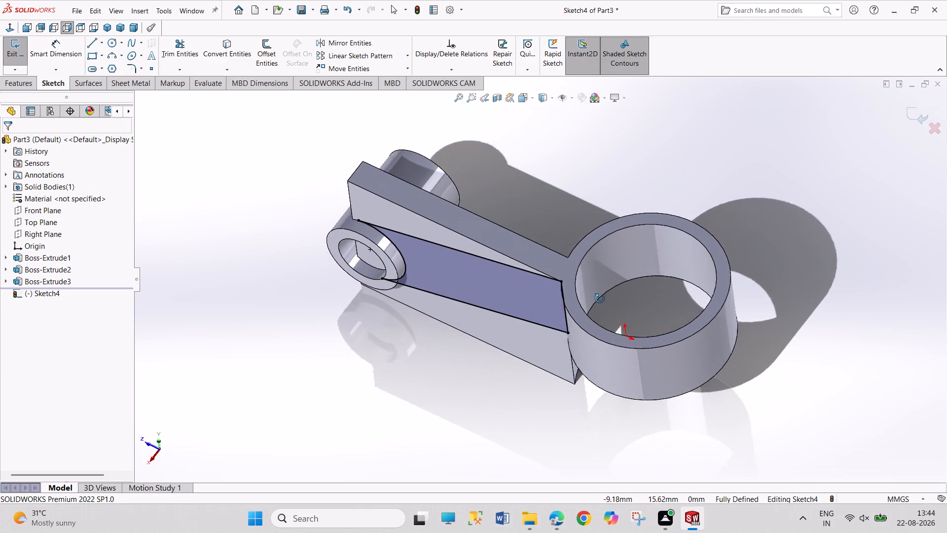
{"action": "middle_click_drag", "start_coordinate": [600, 299], "coordinate": [603, 320]}
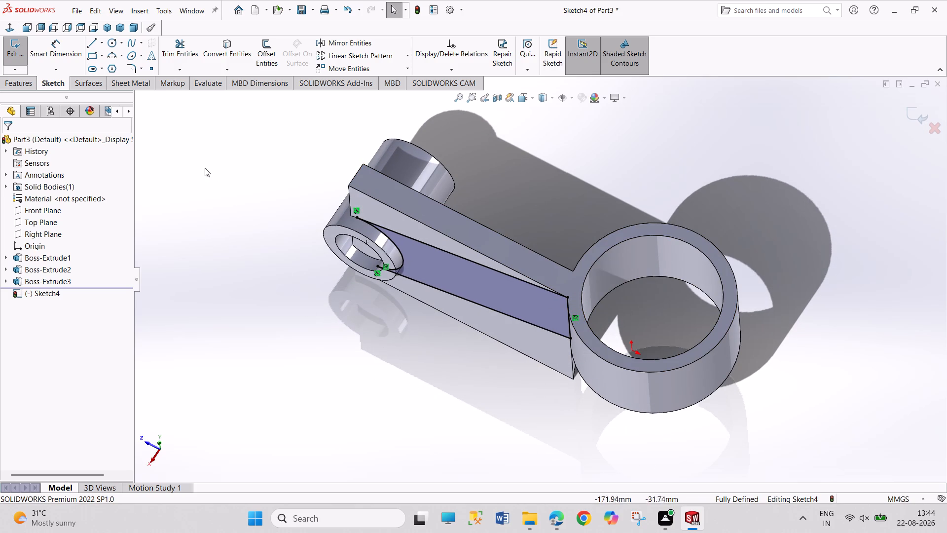
{"action": "left_click", "coordinate": [17, 62]}
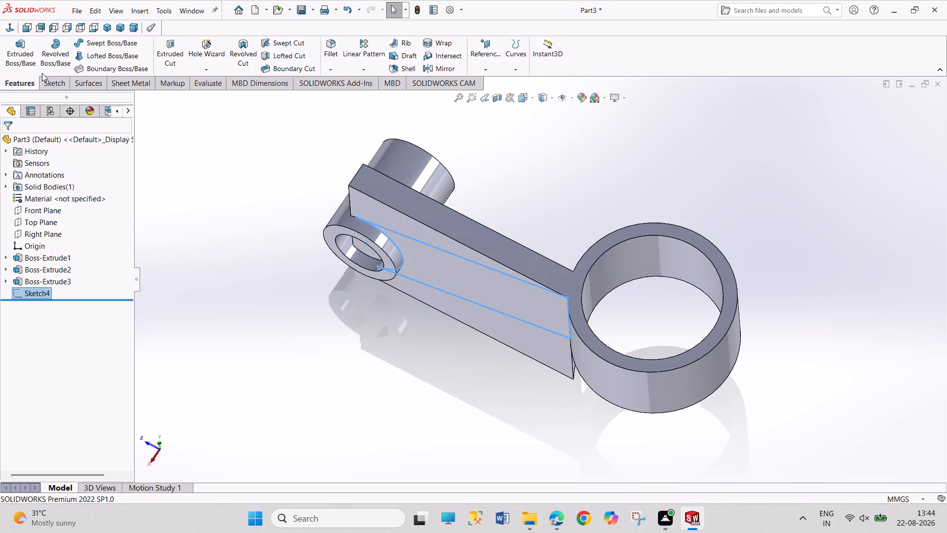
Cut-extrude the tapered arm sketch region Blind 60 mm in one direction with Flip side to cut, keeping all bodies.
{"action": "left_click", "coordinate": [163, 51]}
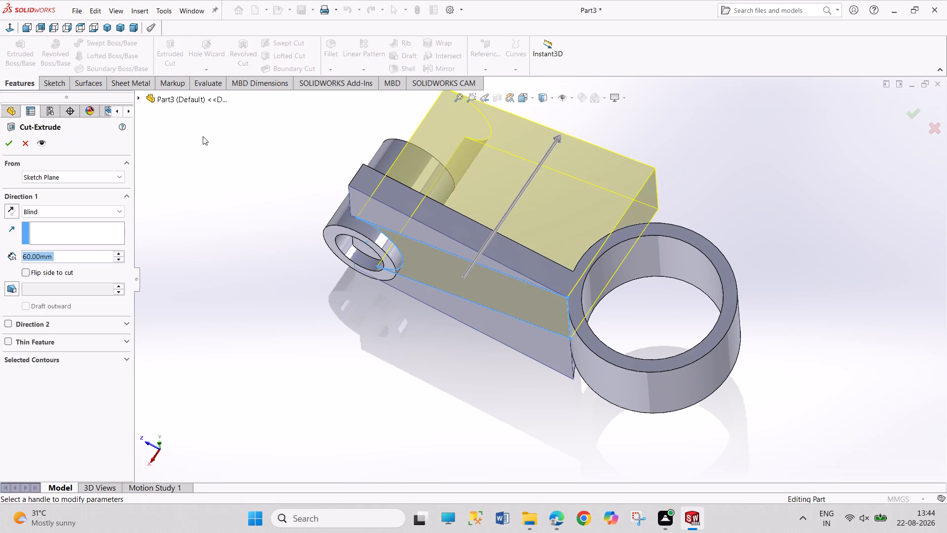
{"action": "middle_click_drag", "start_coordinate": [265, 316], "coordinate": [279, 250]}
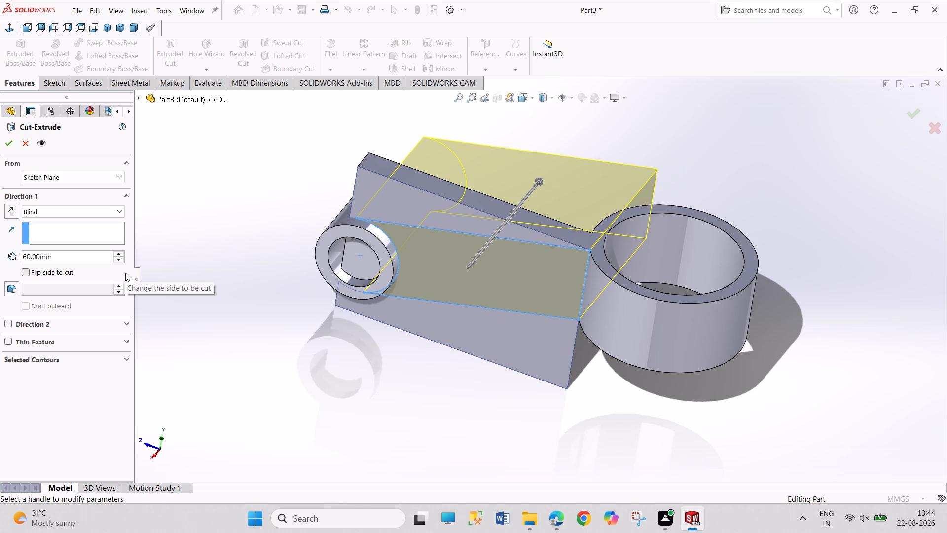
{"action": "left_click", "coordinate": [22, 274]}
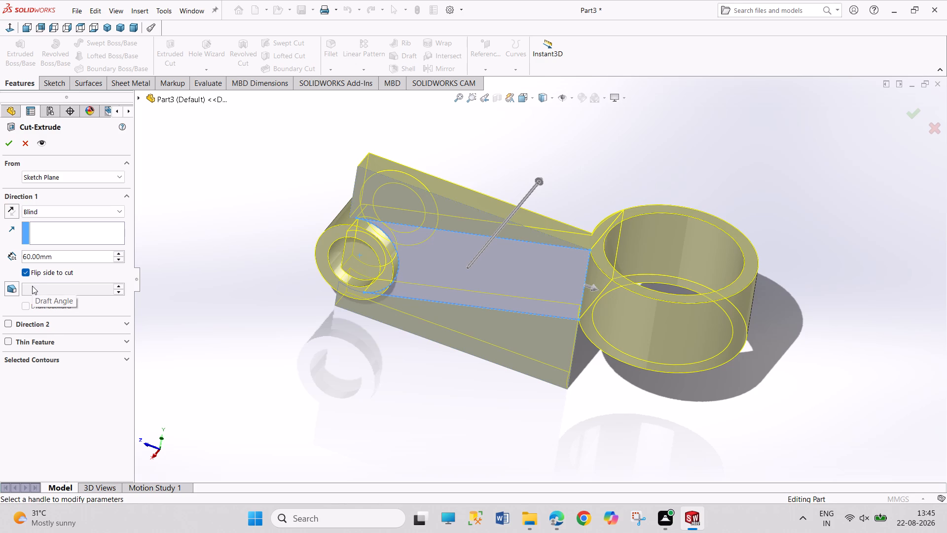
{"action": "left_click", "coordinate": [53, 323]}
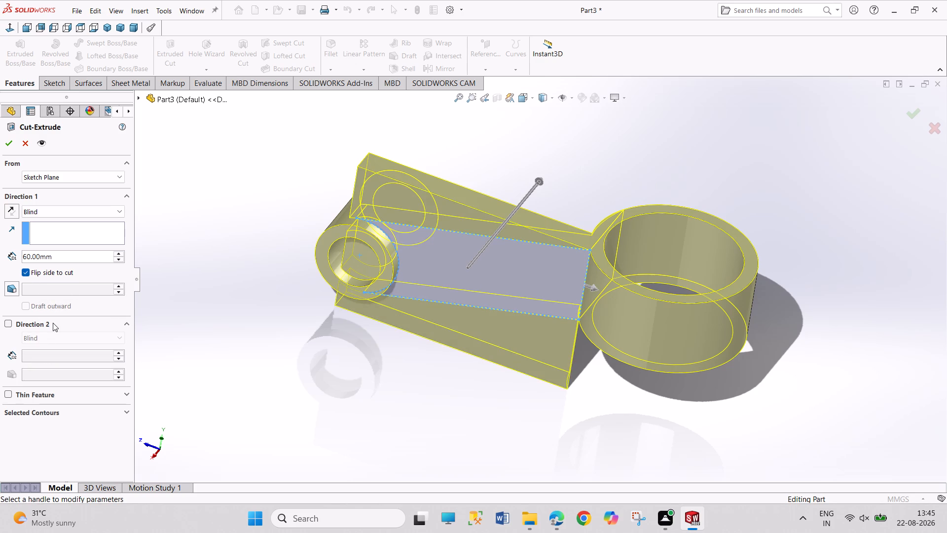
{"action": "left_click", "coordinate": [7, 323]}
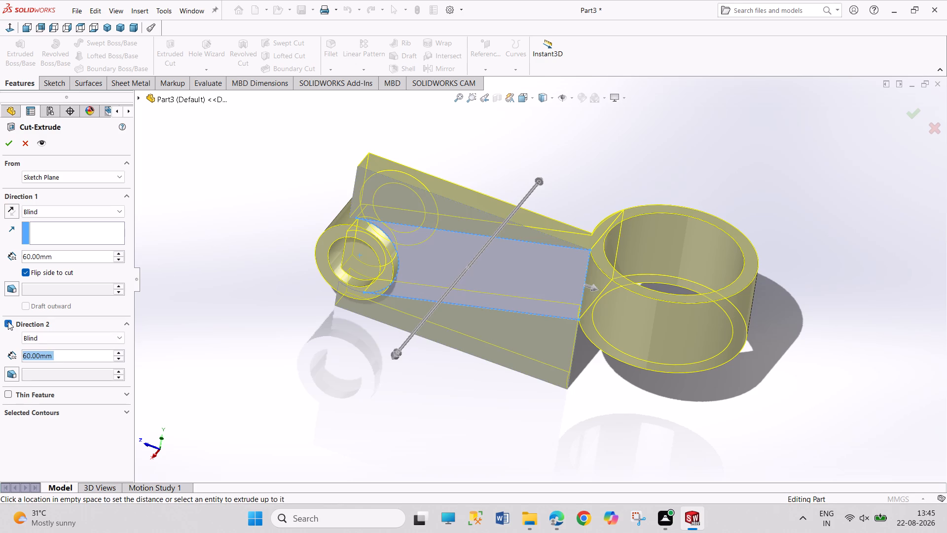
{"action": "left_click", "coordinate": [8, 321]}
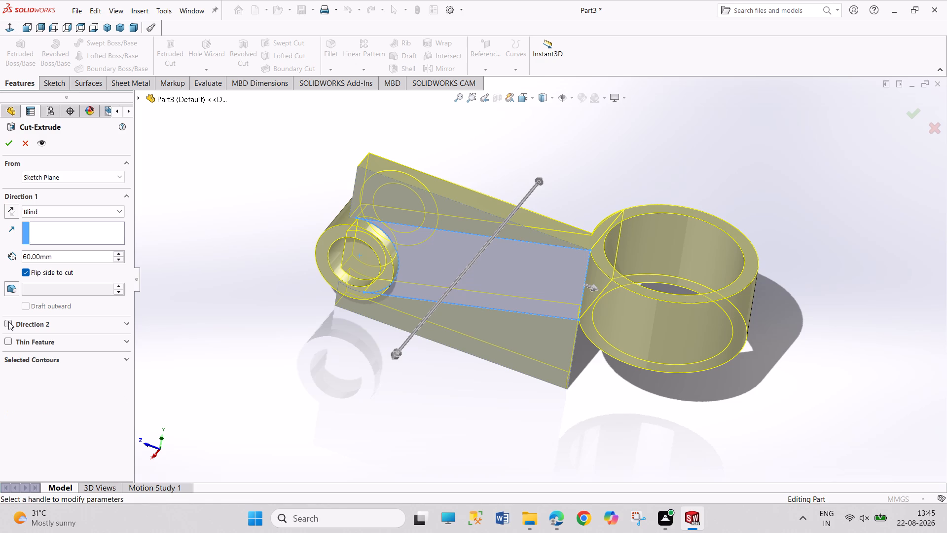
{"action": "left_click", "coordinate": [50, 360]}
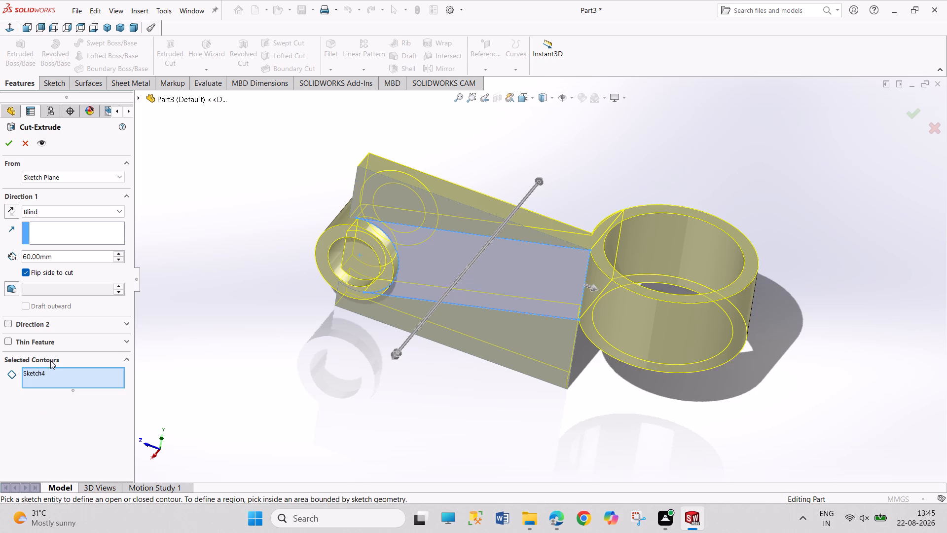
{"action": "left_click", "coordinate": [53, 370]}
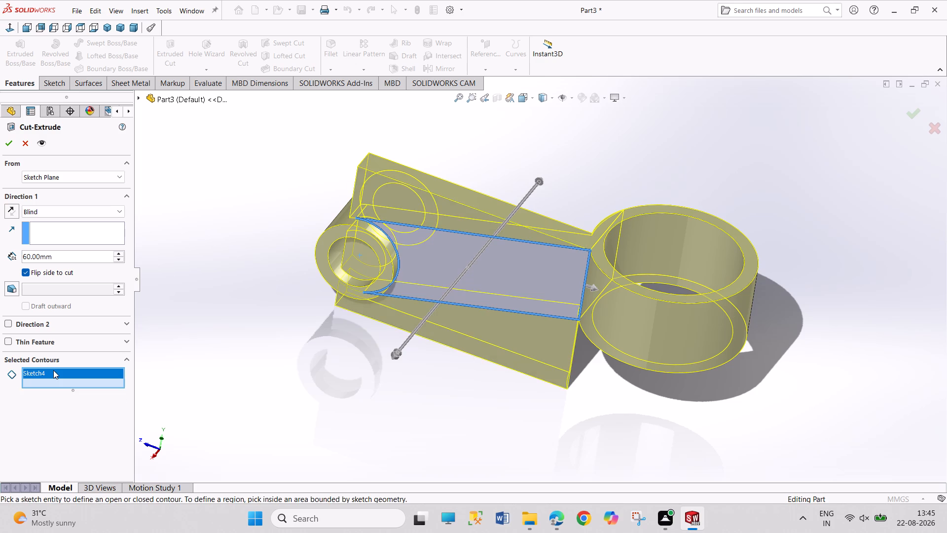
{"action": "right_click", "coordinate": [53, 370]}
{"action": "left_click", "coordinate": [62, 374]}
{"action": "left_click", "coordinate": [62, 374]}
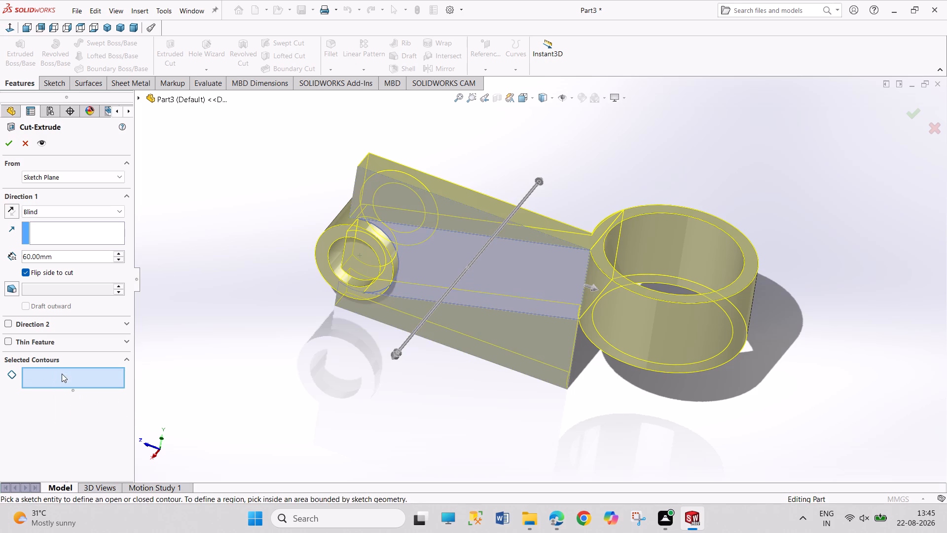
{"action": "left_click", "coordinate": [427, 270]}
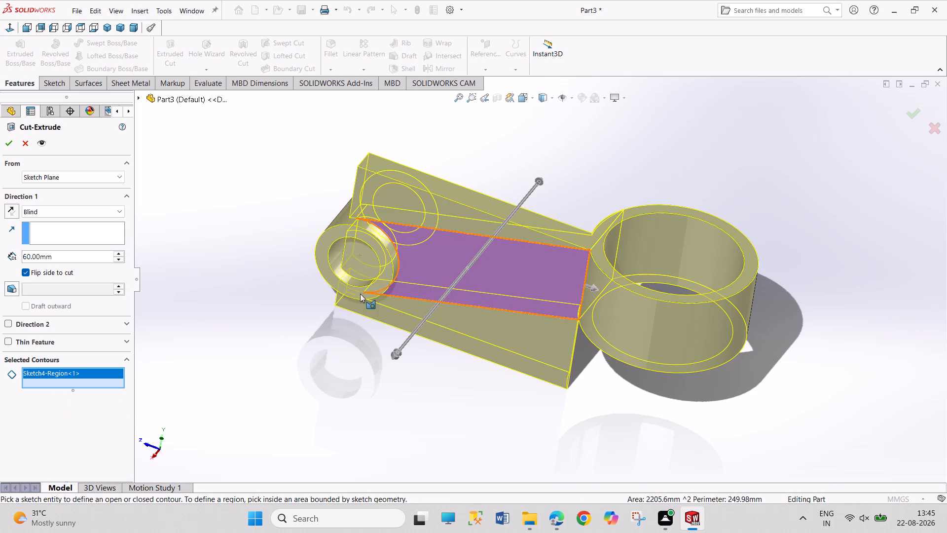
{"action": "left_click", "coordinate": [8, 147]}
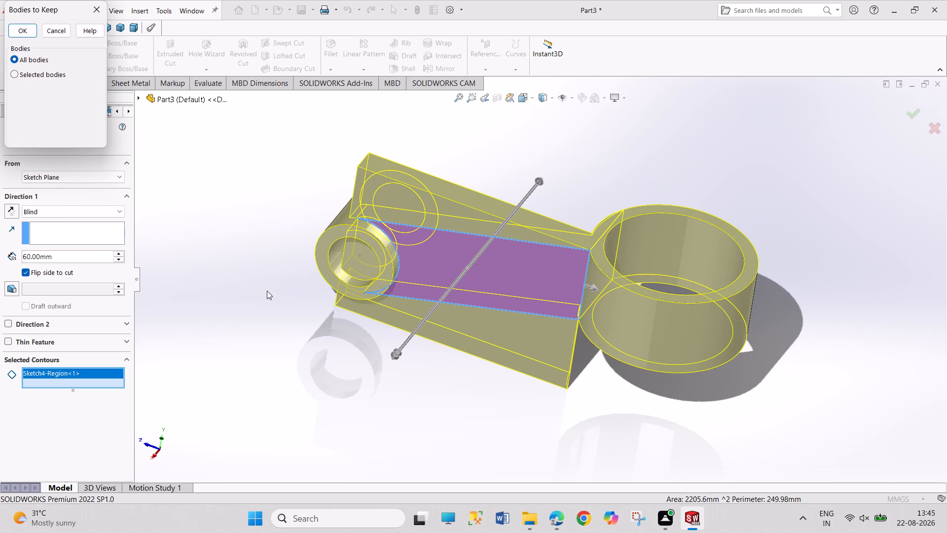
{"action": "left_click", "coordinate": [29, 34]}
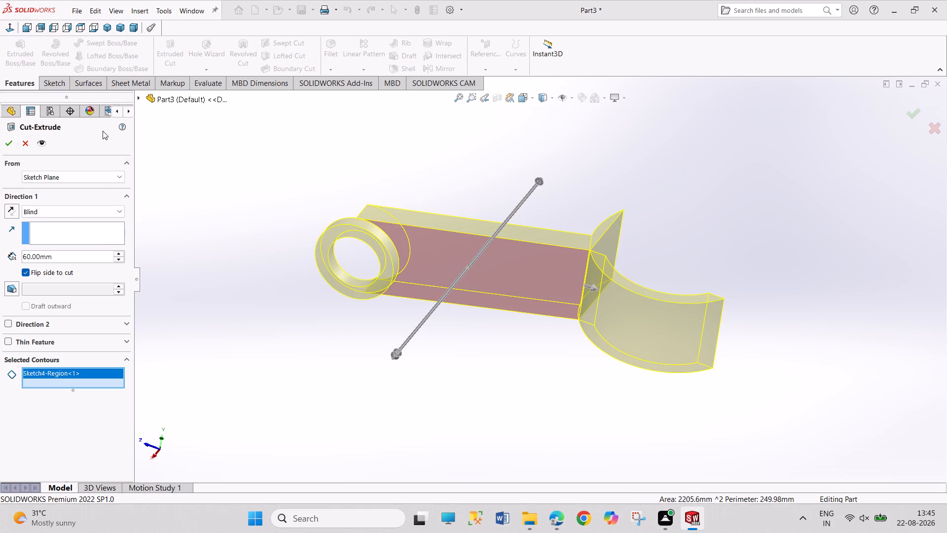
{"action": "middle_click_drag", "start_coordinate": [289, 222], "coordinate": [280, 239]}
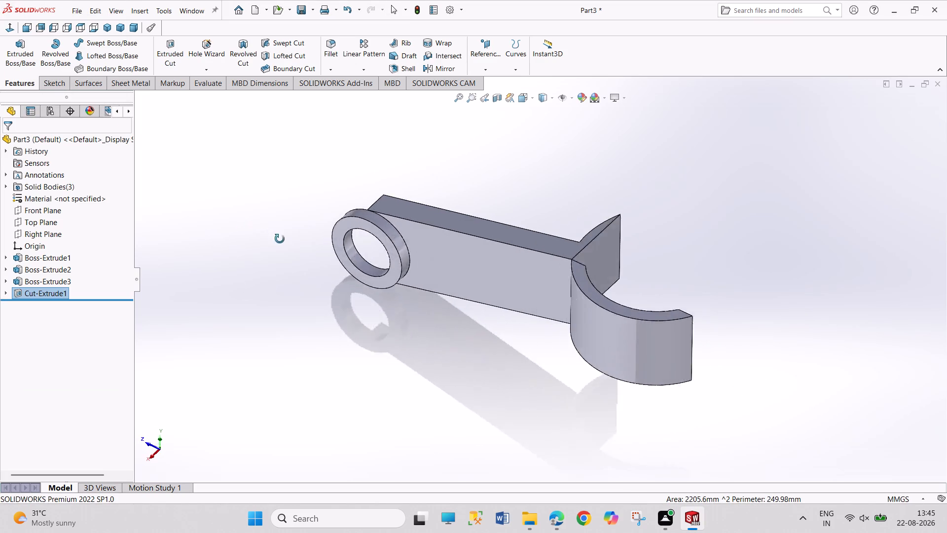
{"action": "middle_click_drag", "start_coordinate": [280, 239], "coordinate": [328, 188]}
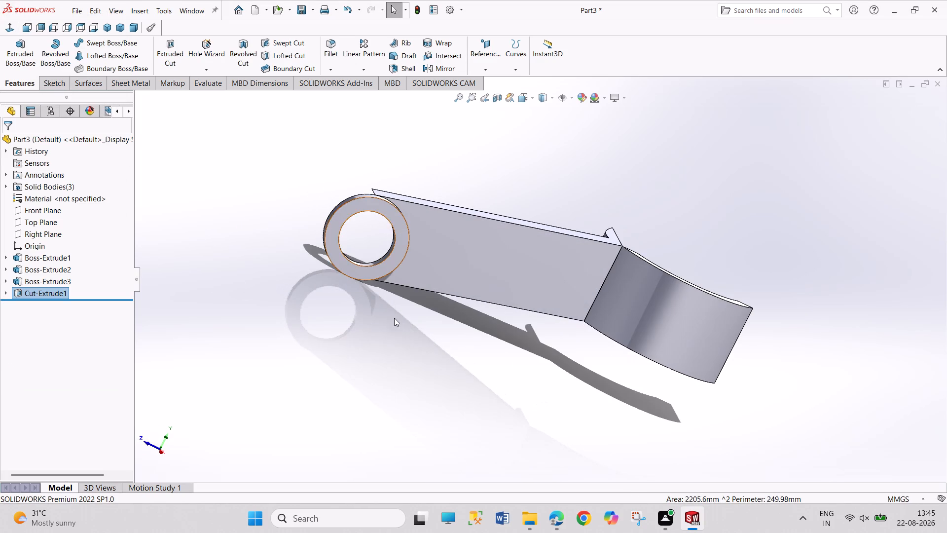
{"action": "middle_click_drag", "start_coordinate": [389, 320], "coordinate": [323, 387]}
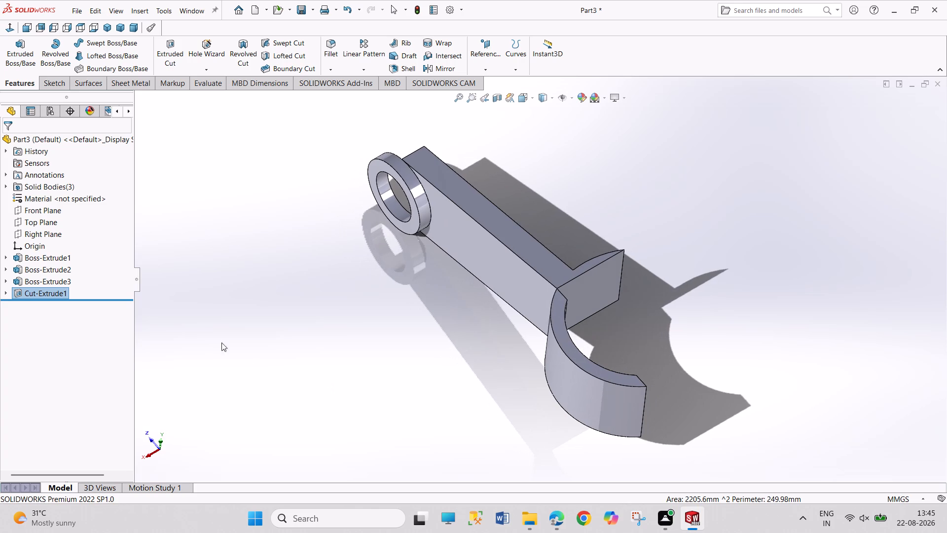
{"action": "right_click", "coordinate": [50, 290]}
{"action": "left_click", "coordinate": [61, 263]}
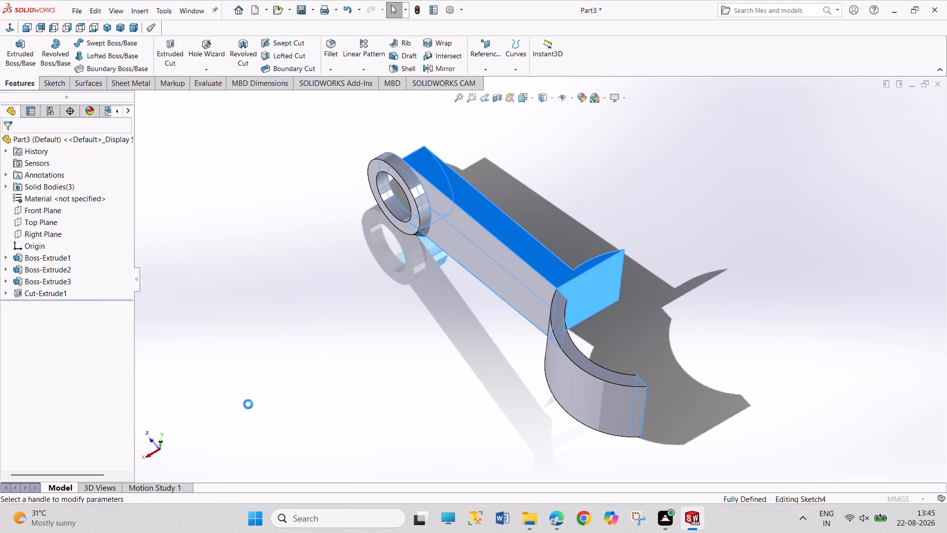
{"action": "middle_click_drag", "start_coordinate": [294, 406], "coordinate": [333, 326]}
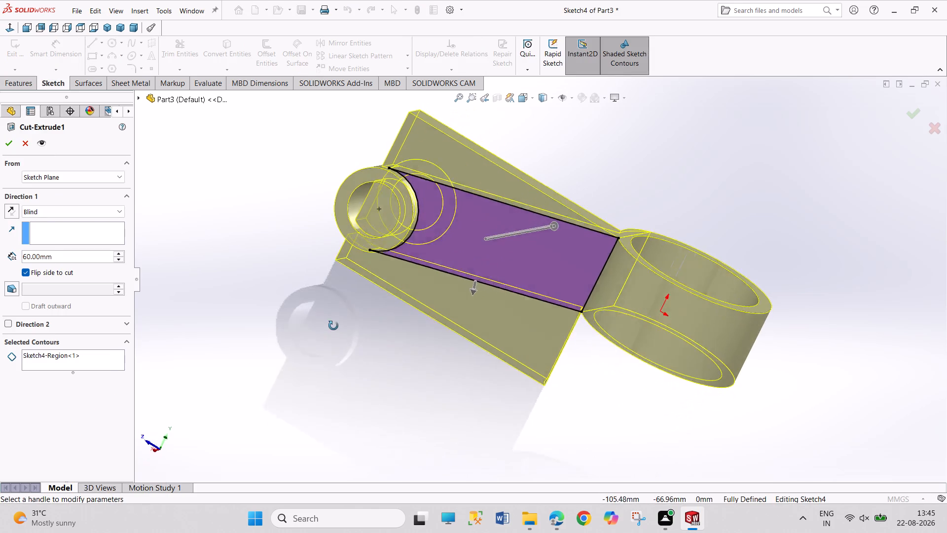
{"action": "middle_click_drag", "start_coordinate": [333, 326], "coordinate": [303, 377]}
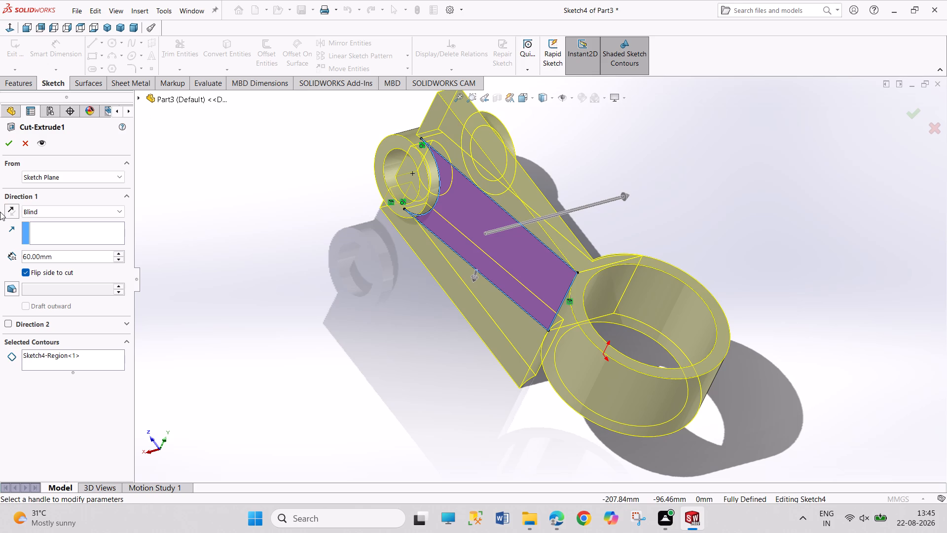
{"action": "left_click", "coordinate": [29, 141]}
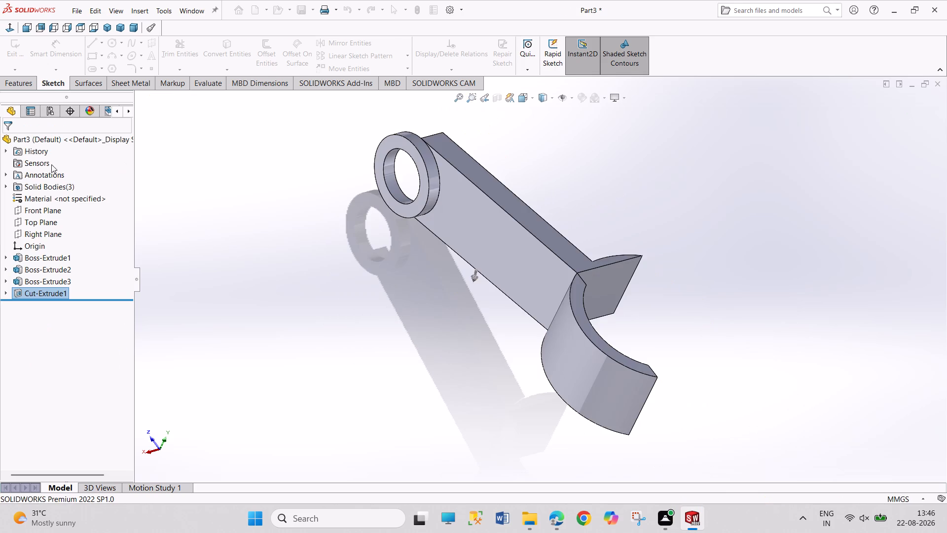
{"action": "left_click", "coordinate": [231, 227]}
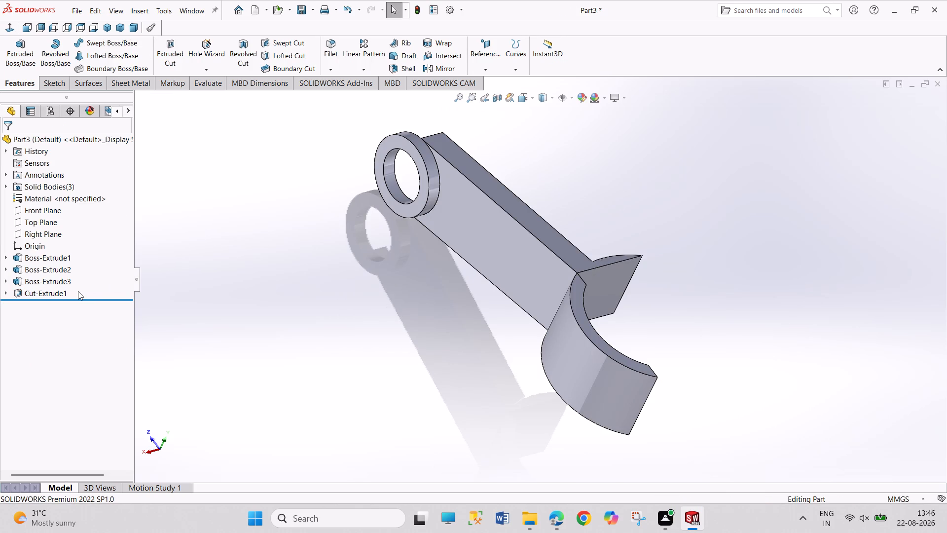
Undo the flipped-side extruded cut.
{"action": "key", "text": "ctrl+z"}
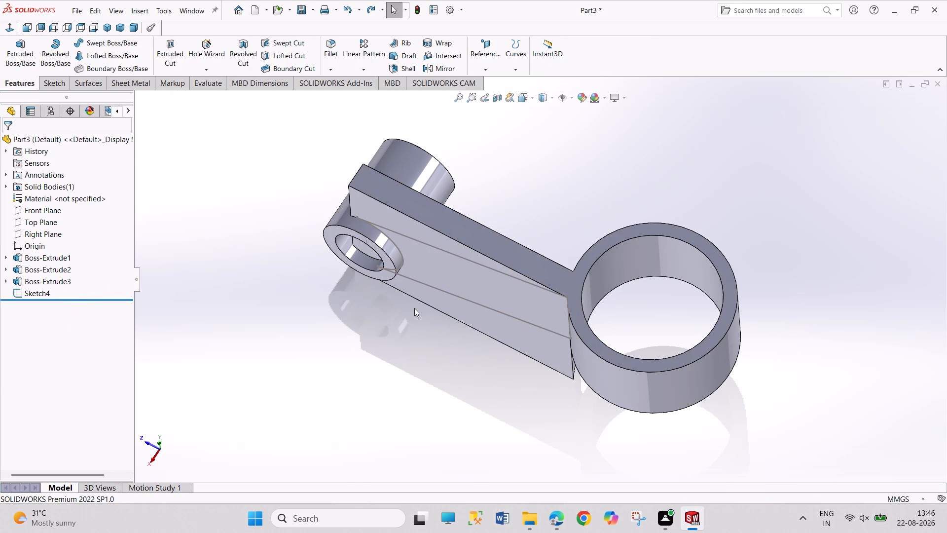
Set up a new Extruded Cut using the tapered arm sketch's contour on the rectangular arm plate.
{"action": "left_click", "coordinate": [174, 59]}
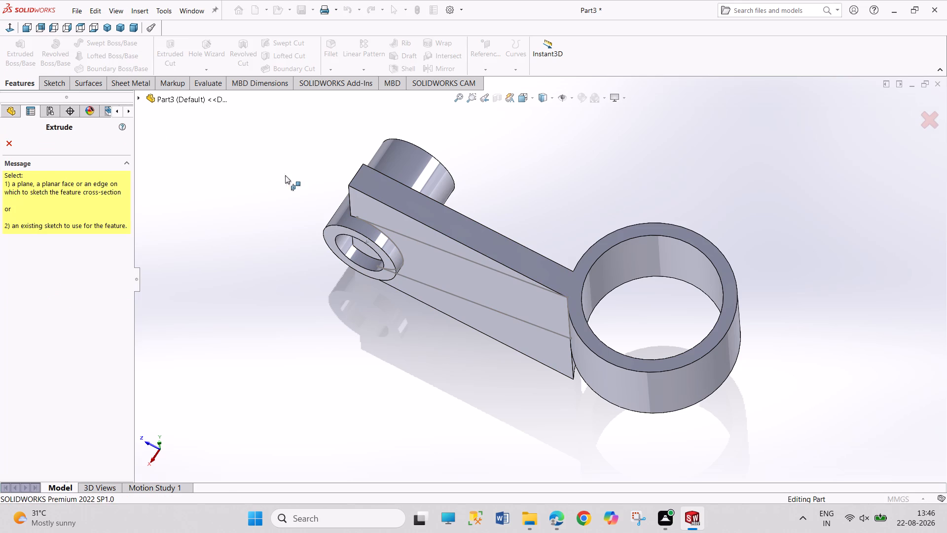
{"action": "left_click", "coordinate": [421, 242]}
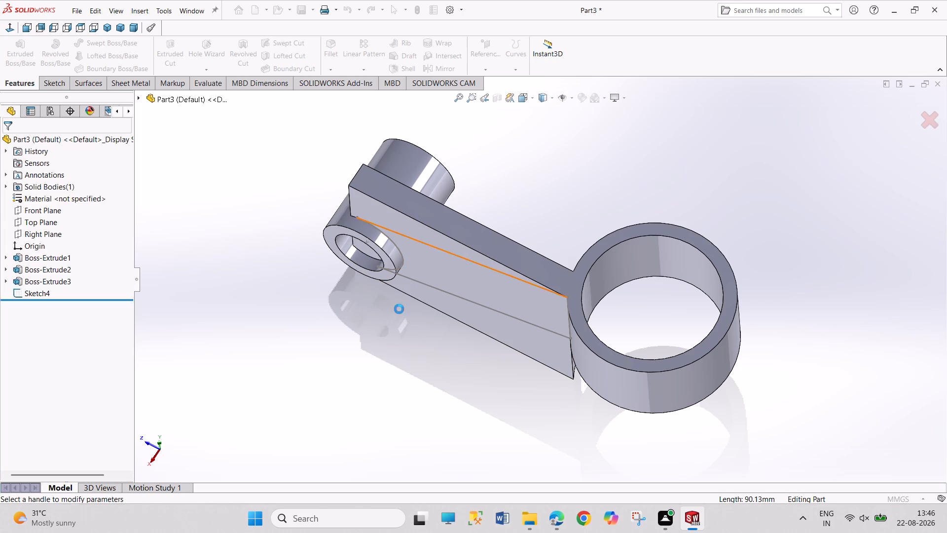
{"action": "middle_click_drag", "start_coordinate": [376, 342], "coordinate": [386, 267]}
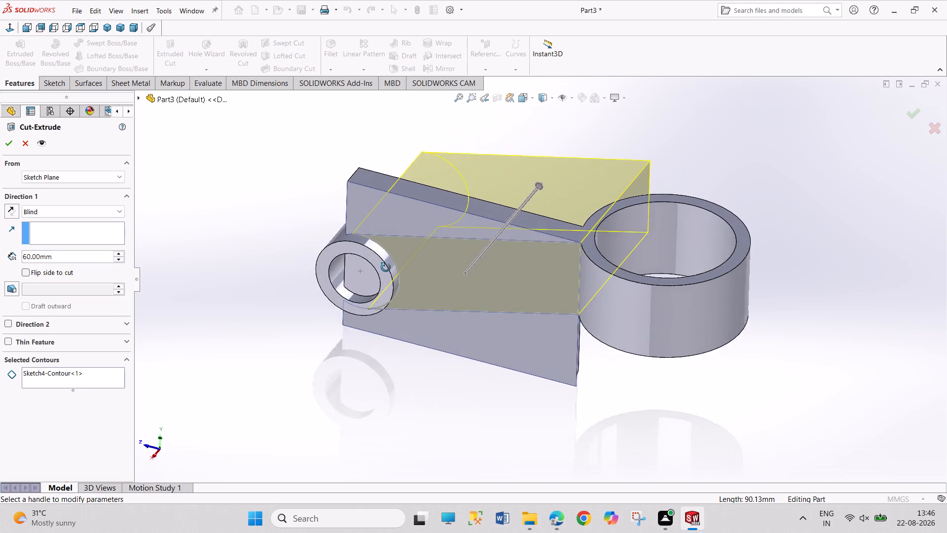
{"action": "middle_click_drag", "start_coordinate": [386, 267], "coordinate": [421, 261]}
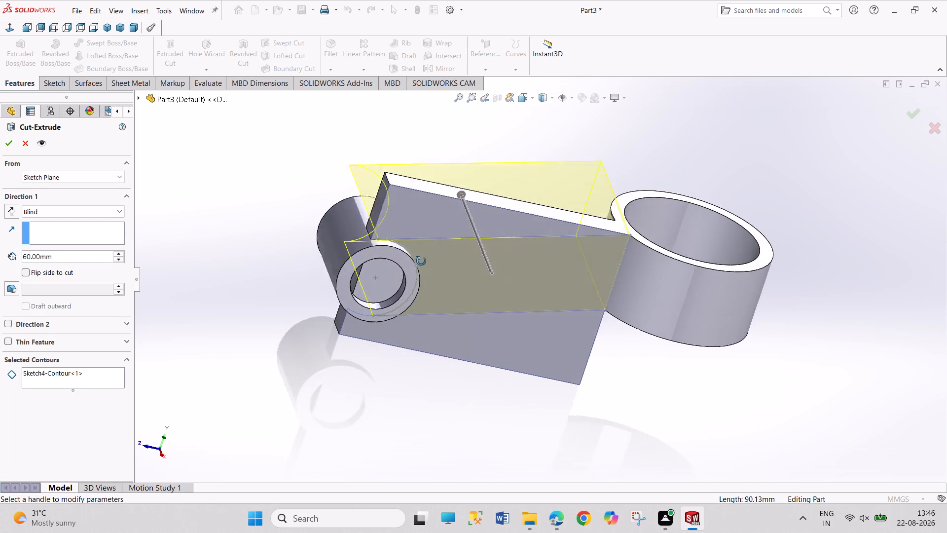
{"action": "middle_click_drag", "start_coordinate": [421, 261], "coordinate": [382, 247]}
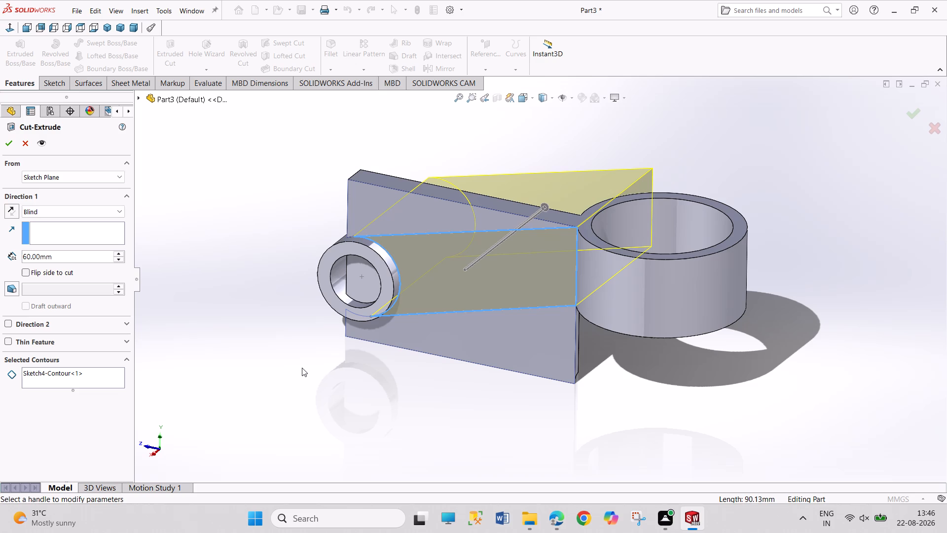
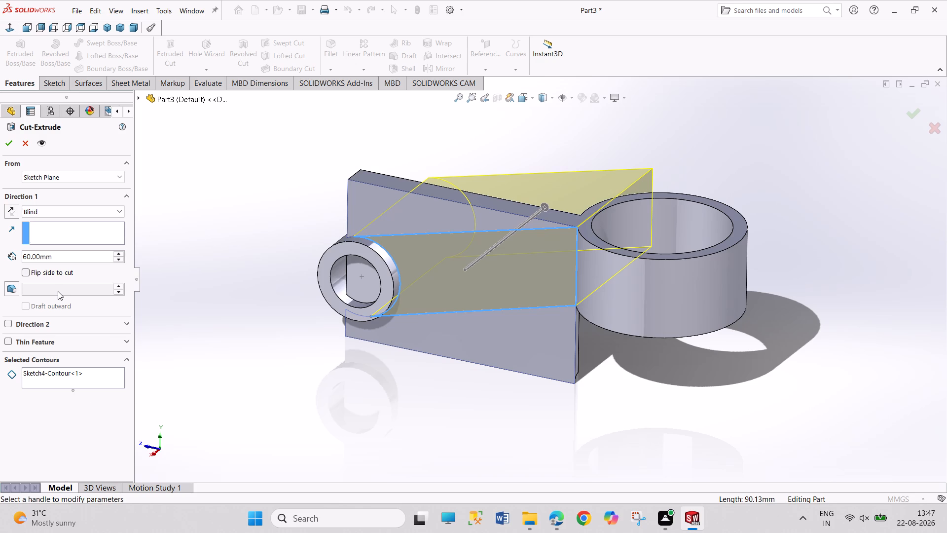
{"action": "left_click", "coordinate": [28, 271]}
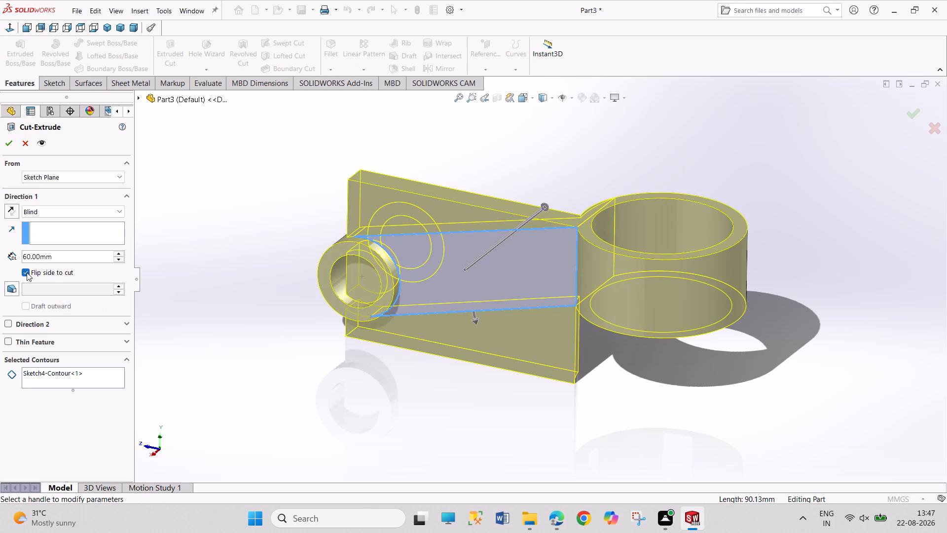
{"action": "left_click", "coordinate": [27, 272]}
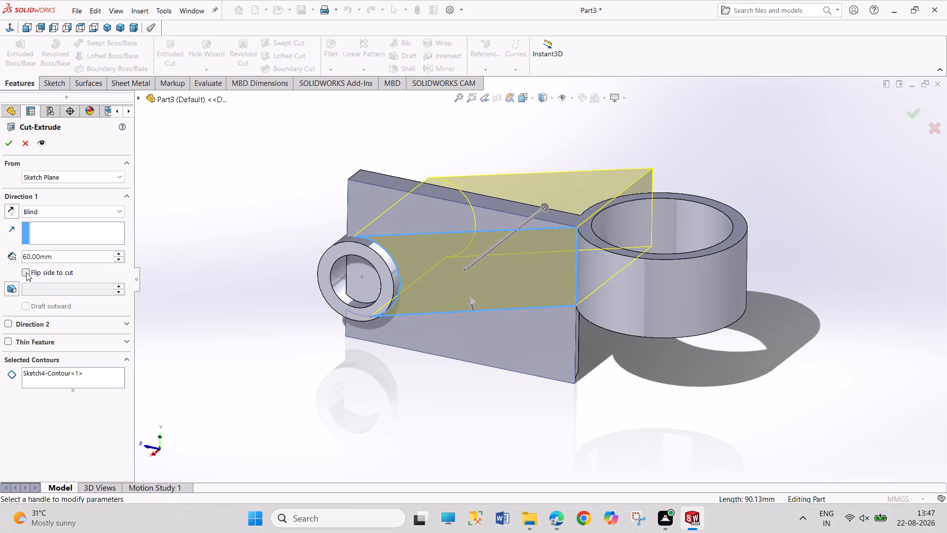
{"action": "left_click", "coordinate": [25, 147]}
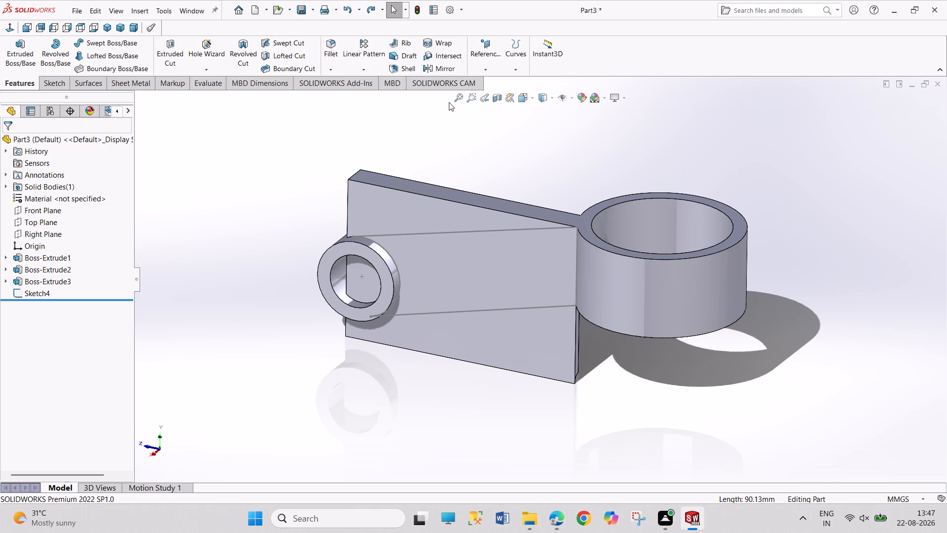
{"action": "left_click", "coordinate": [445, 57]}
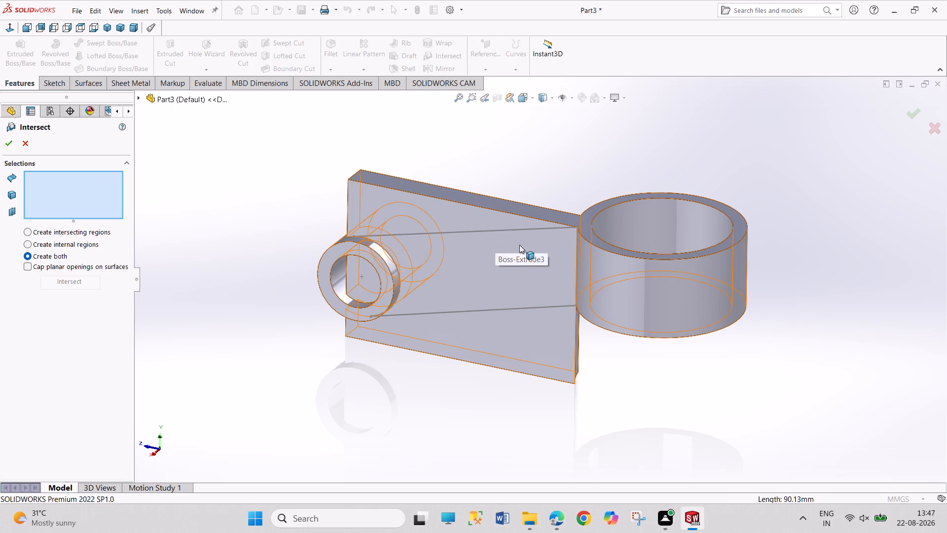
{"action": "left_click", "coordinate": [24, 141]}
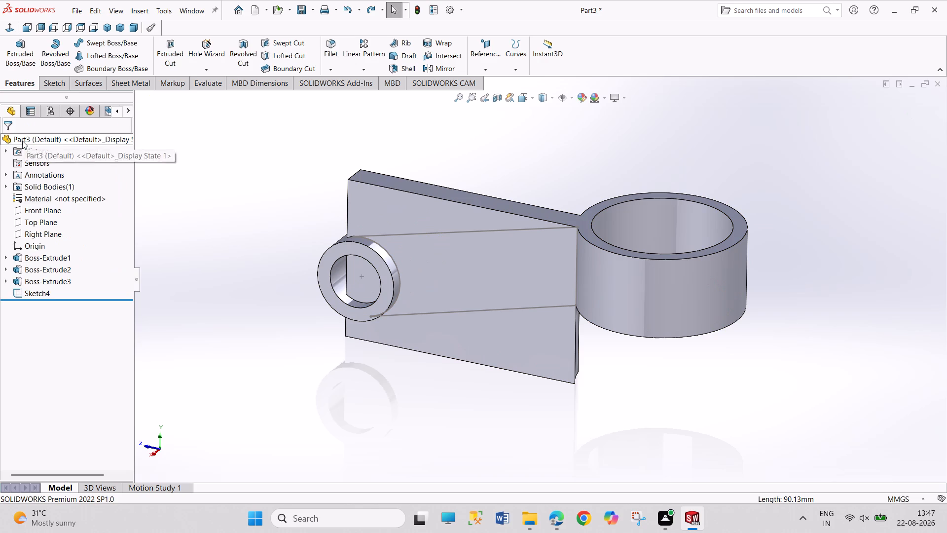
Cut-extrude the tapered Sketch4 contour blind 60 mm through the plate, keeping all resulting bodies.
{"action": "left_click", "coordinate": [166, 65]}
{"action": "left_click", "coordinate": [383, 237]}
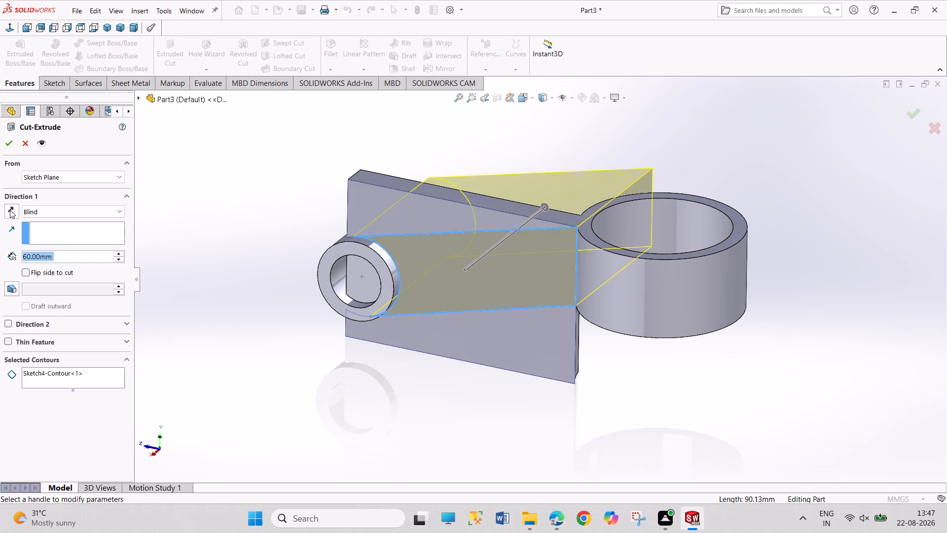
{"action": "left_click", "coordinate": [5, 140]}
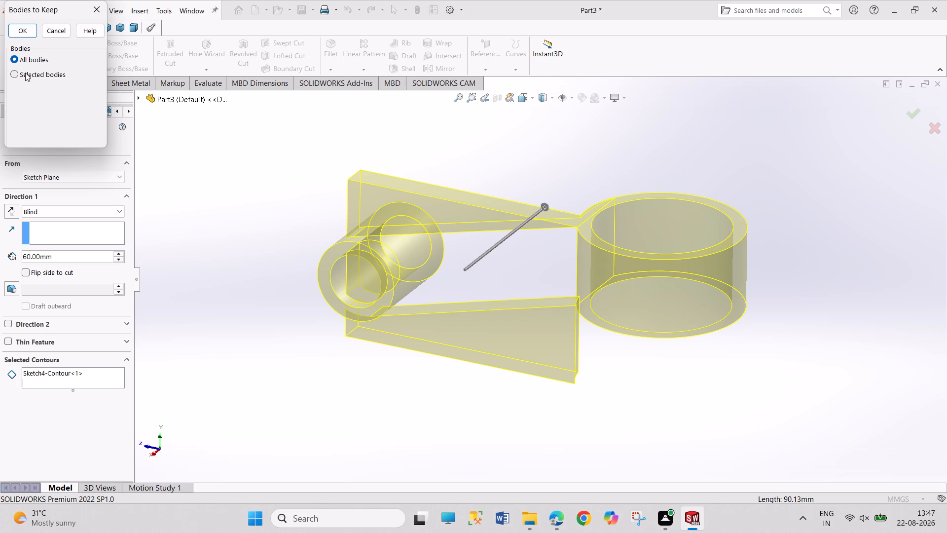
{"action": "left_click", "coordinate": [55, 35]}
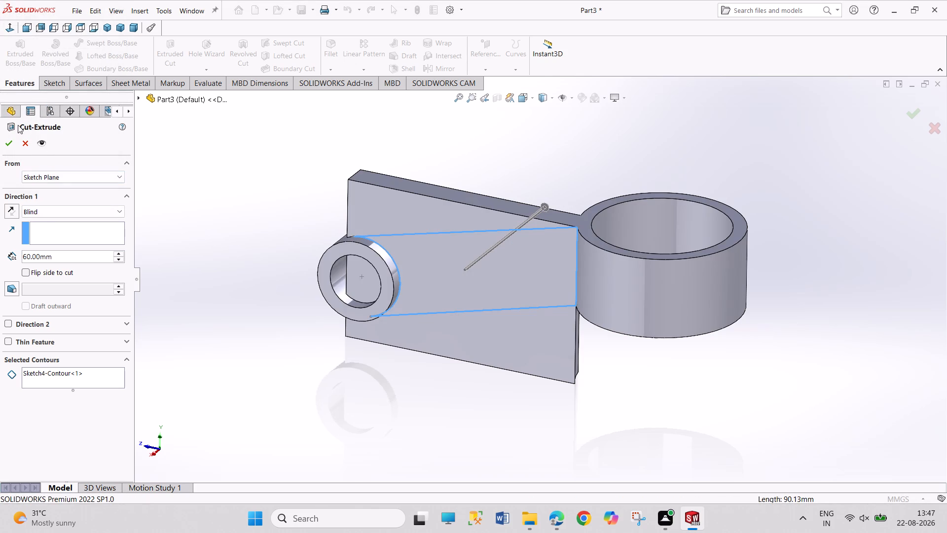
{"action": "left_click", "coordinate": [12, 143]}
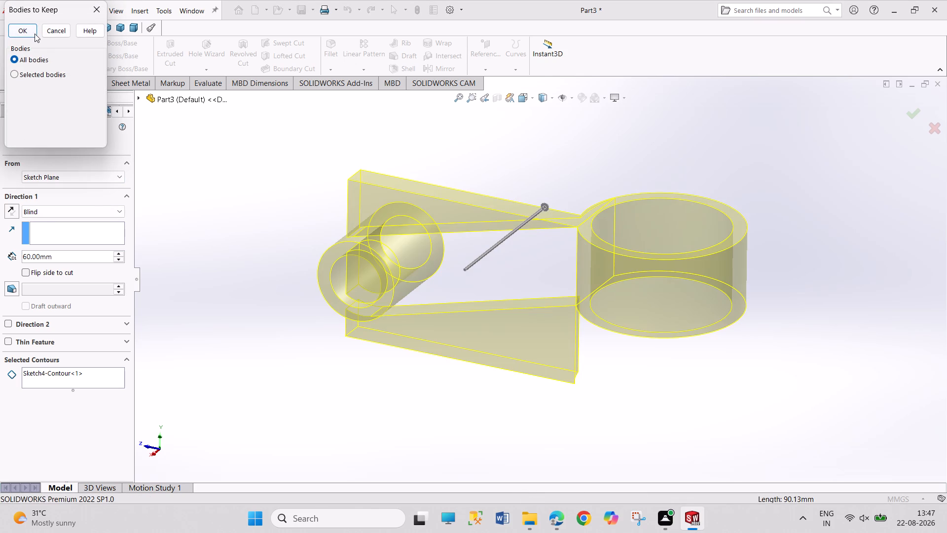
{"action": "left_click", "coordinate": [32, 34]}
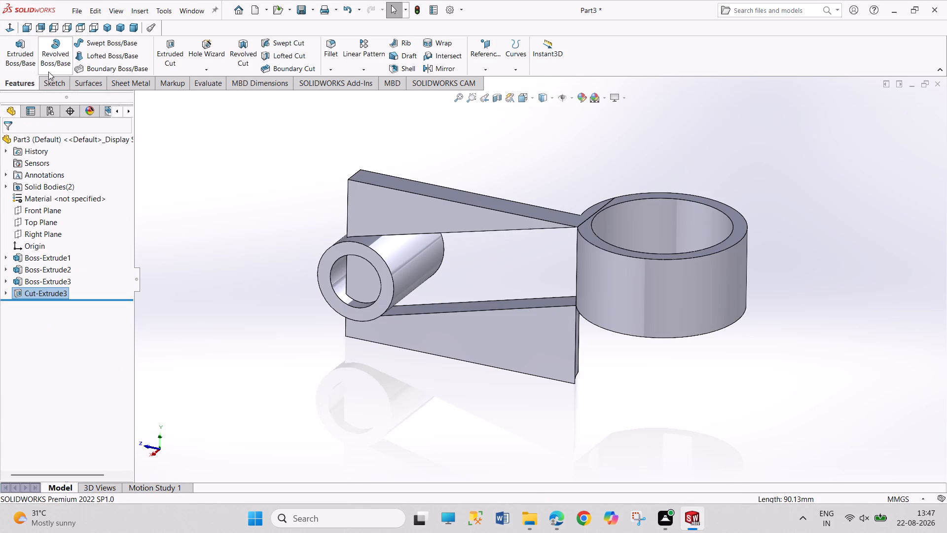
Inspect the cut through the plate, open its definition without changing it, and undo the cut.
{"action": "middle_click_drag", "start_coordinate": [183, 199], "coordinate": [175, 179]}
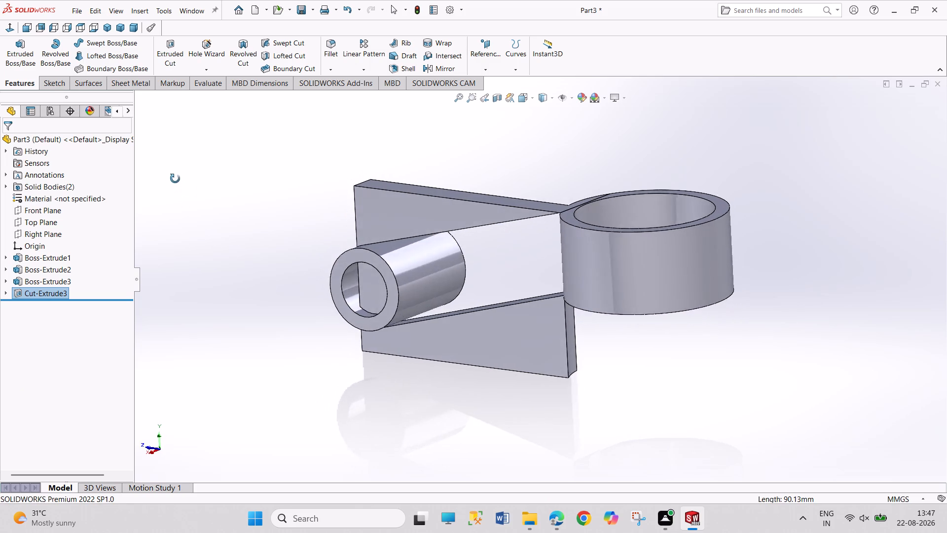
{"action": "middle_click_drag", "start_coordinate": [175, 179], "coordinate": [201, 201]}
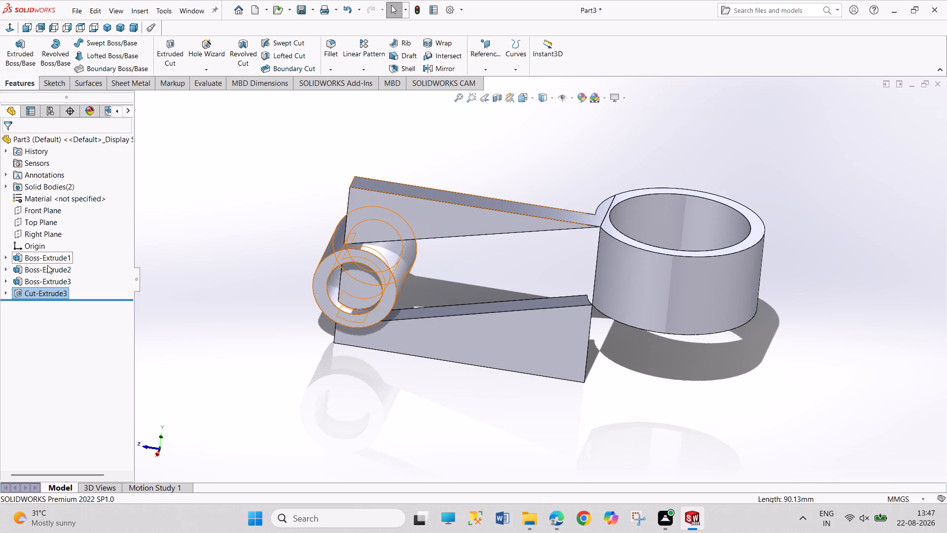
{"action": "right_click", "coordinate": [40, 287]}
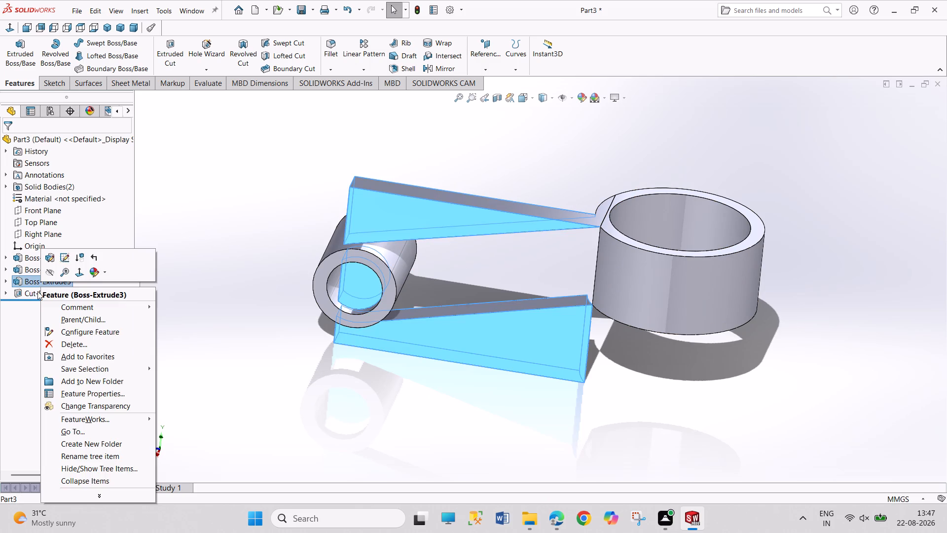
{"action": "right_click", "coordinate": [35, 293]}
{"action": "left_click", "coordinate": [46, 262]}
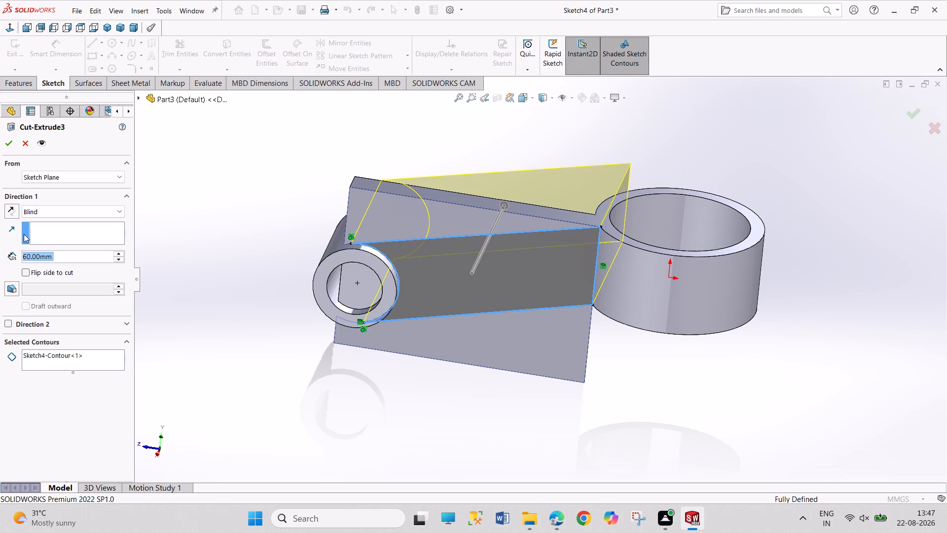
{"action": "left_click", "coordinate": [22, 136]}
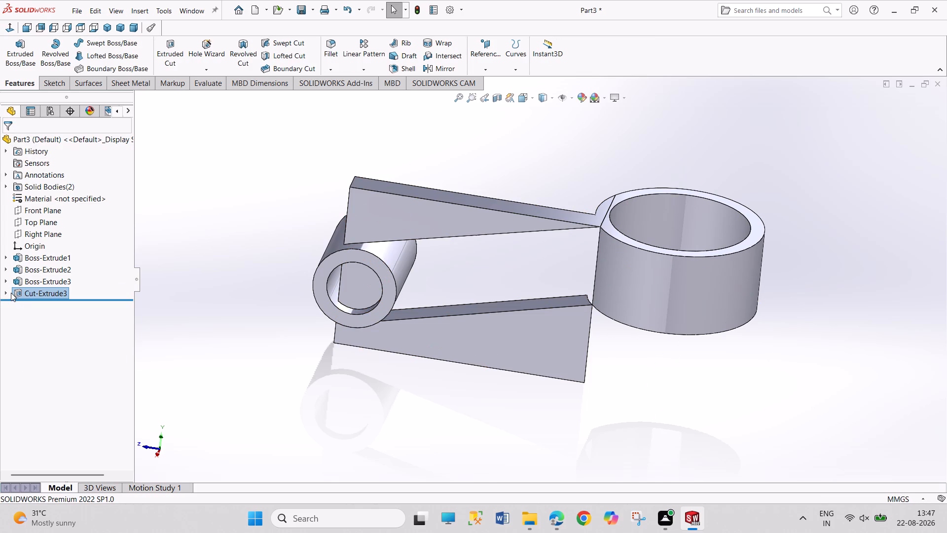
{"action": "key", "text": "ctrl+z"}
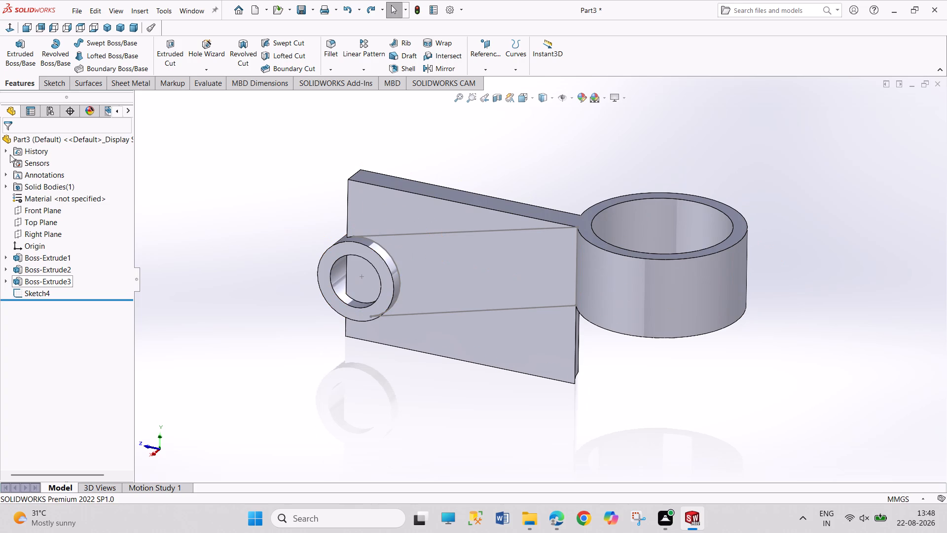
Boss-extrude the tapered Sketch4 contour blind 60 mm in the reversed direction, behind the plate, with the result merged.
{"action": "left_click", "coordinate": [24, 55]}
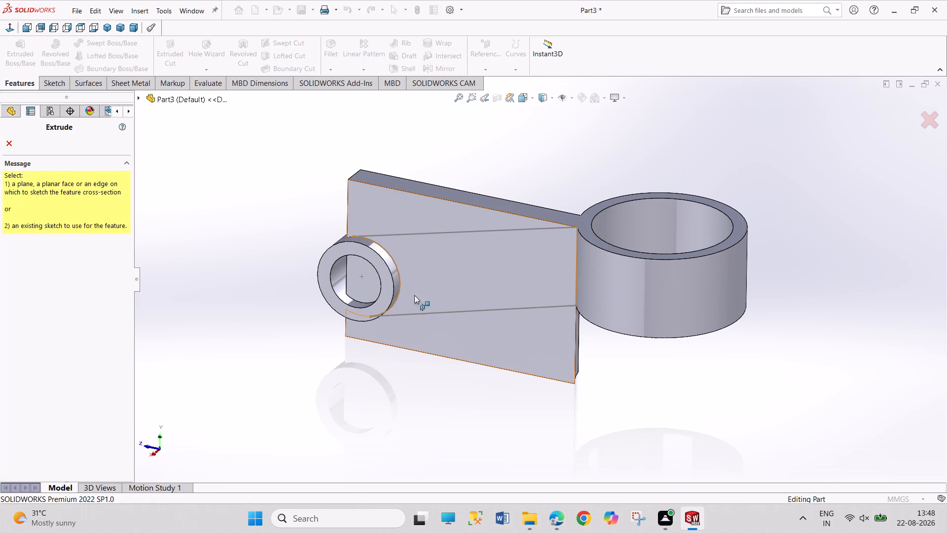
{"action": "left_click", "coordinate": [423, 313]}
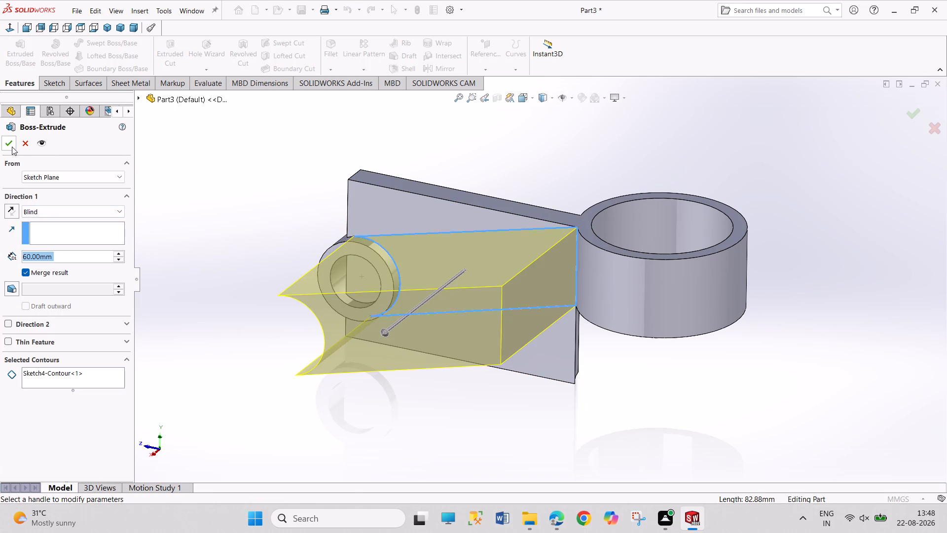
{"action": "left_click", "coordinate": [13, 211]}
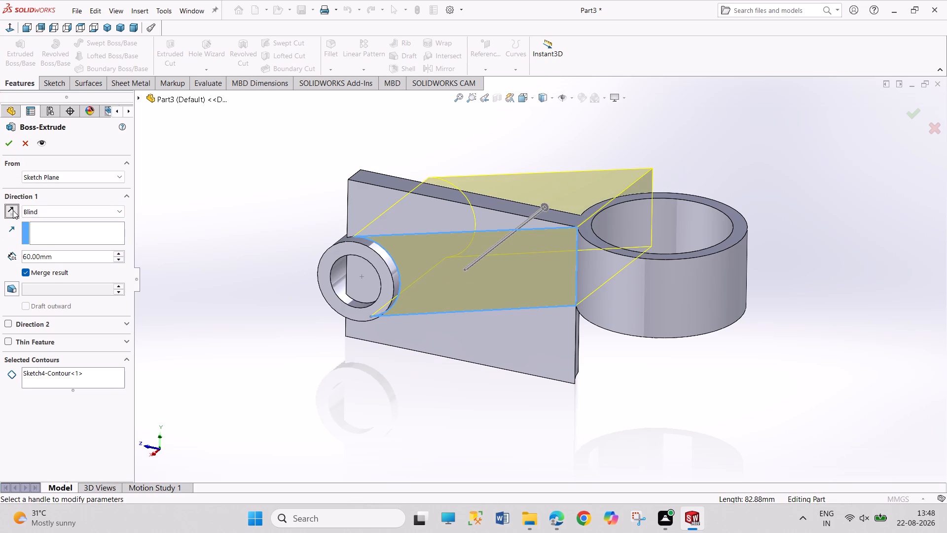
{"action": "left_click", "coordinate": [12, 146]}
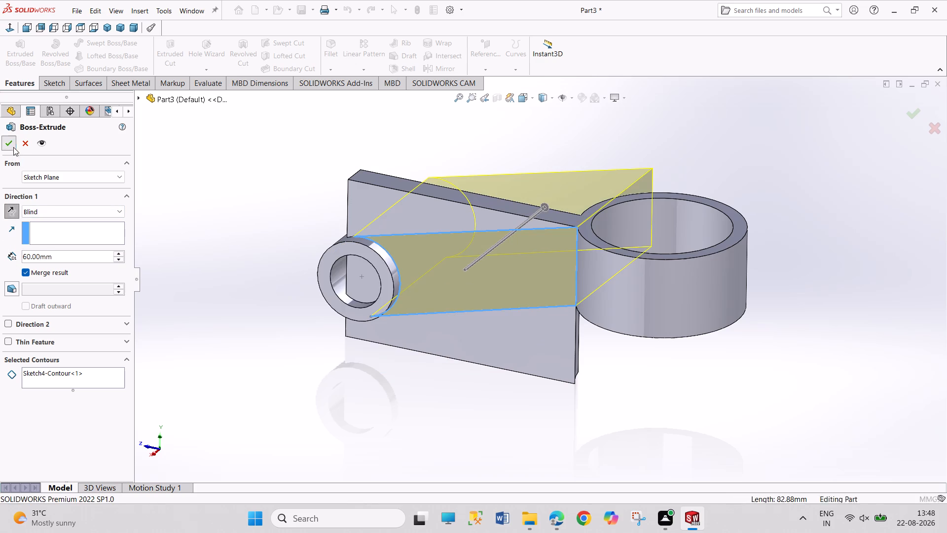
{"action": "left_click", "coordinate": [200, 301]}
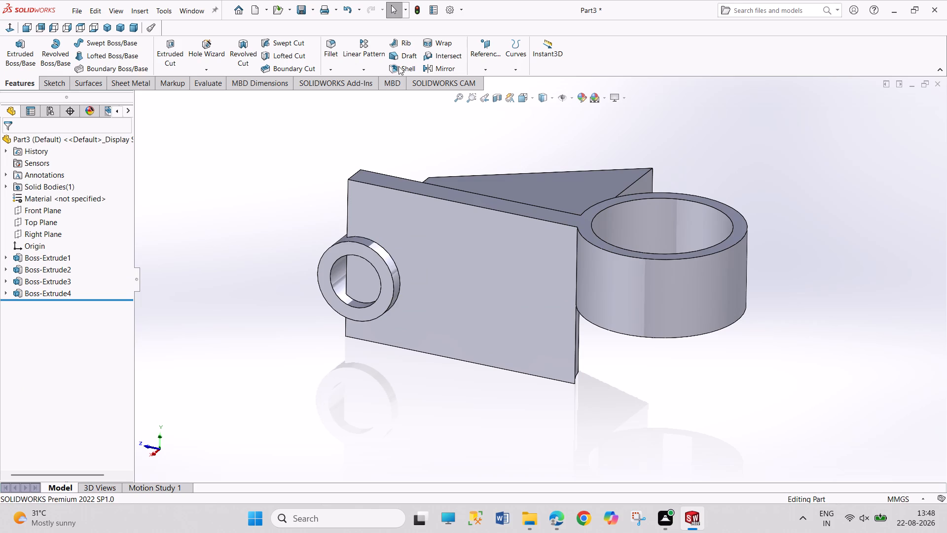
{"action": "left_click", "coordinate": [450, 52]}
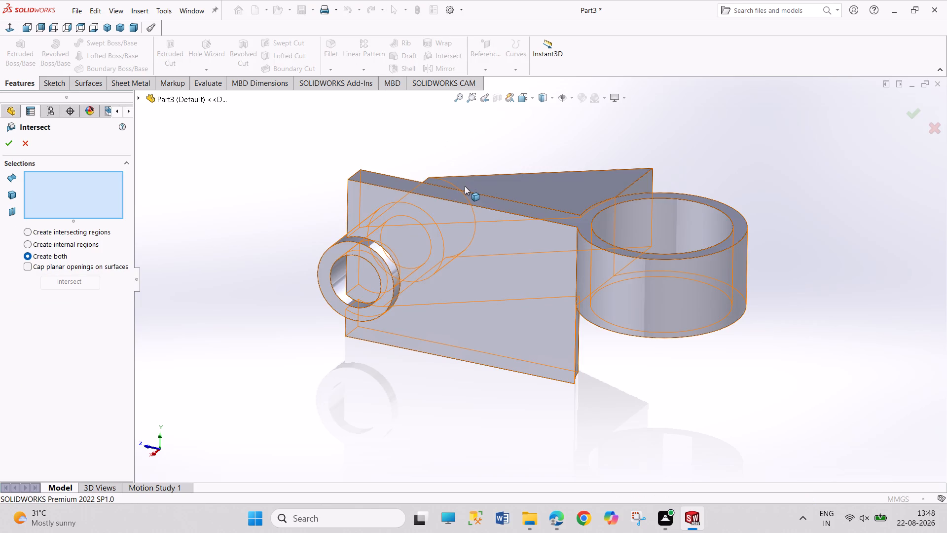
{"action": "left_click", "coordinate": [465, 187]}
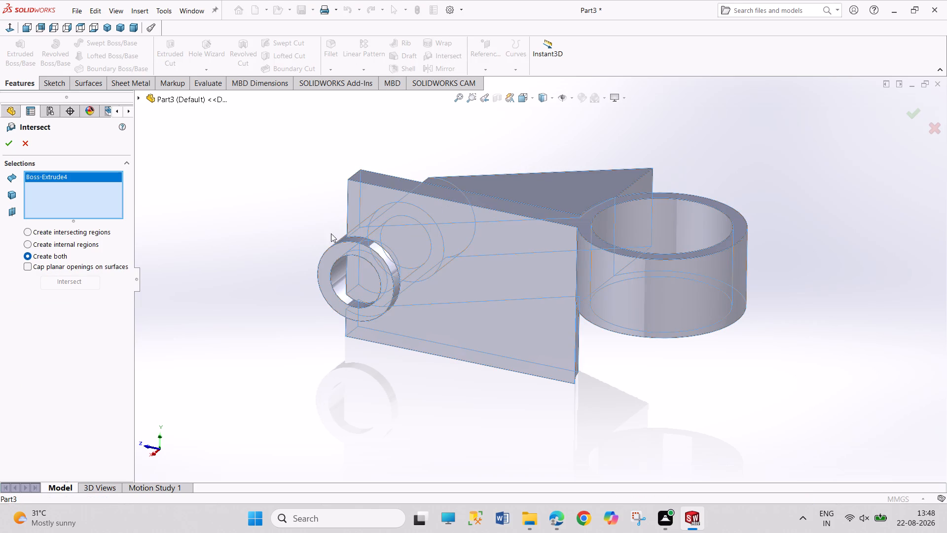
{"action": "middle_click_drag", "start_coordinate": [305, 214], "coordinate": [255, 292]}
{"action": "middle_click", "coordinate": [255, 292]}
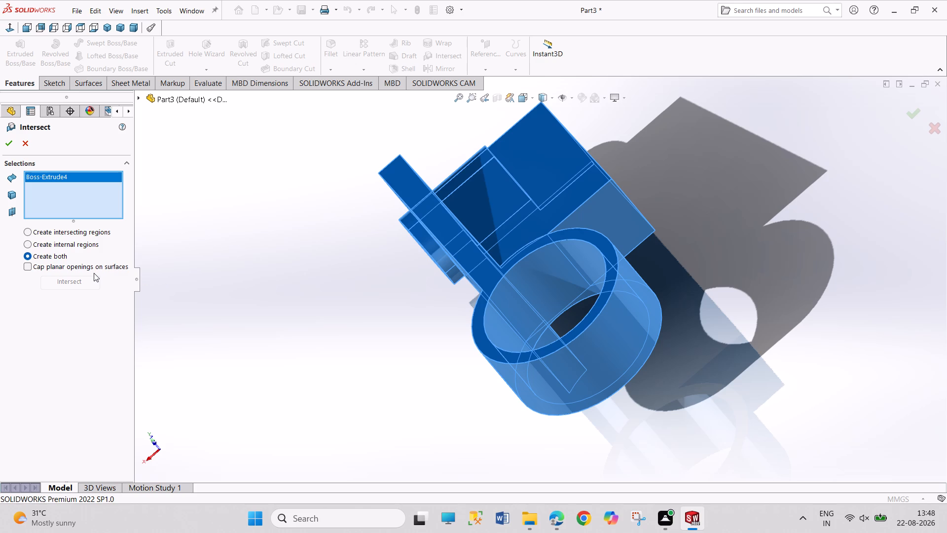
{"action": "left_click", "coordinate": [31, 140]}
Examine the part from several sides, checking how the tapered extrusion meets the plate, small tube and large ring.
{"action": "scroll", "coordinate": [226, 250], "scroll_direction": "down", "scroll_amount": 2}
{"action": "middle_click", "coordinate": [227, 248]}
{"action": "scroll", "coordinate": [227, 248], "scroll_direction": "up", "scroll_amount": 1}
{"action": "scroll", "coordinate": [370, 301], "scroll_direction": "up", "scroll_amount": 1}
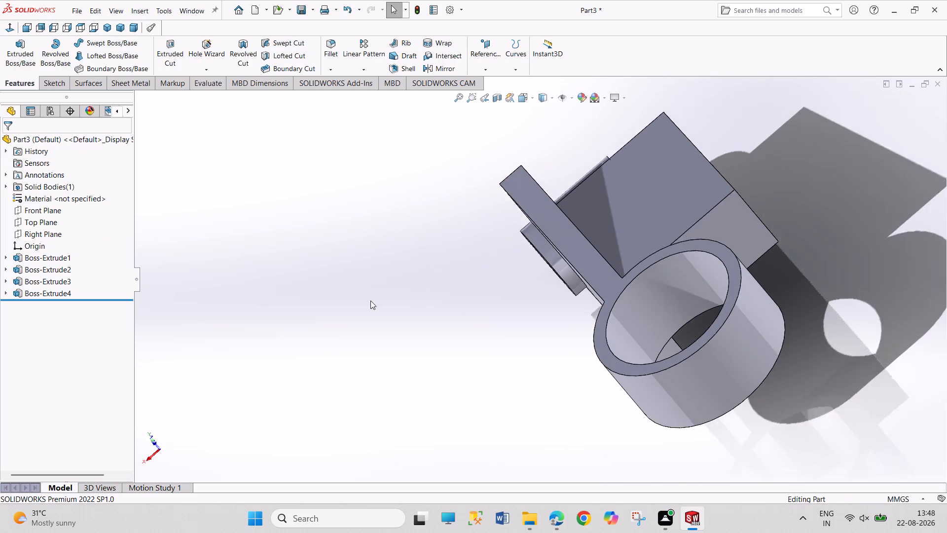
{"action": "scroll", "coordinate": [370, 301], "scroll_direction": "up", "scroll_amount": 2}
{"action": "middle_click_drag", "start_coordinate": [417, 322], "coordinate": [475, 251]}
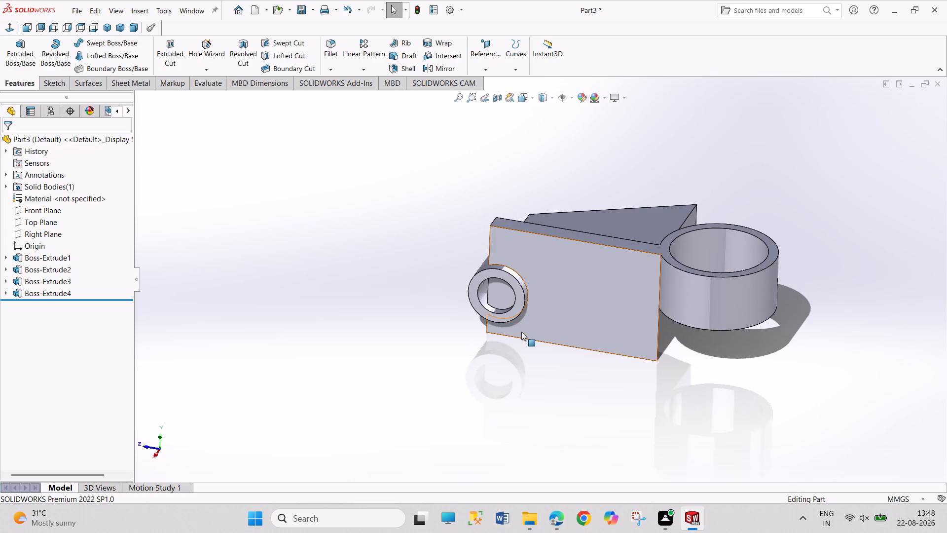
{"action": "middle_click_drag", "start_coordinate": [521, 332], "coordinate": [320, 363]}
{"action": "middle_click_drag", "start_coordinate": [526, 360], "coordinate": [530, 362]}
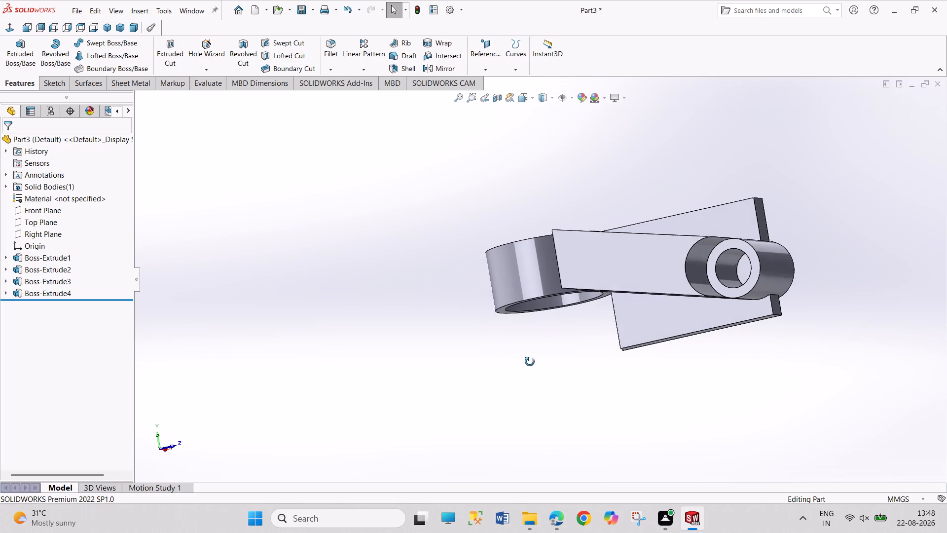
{"action": "middle_click_drag", "start_coordinate": [530, 362], "coordinate": [438, 357]}
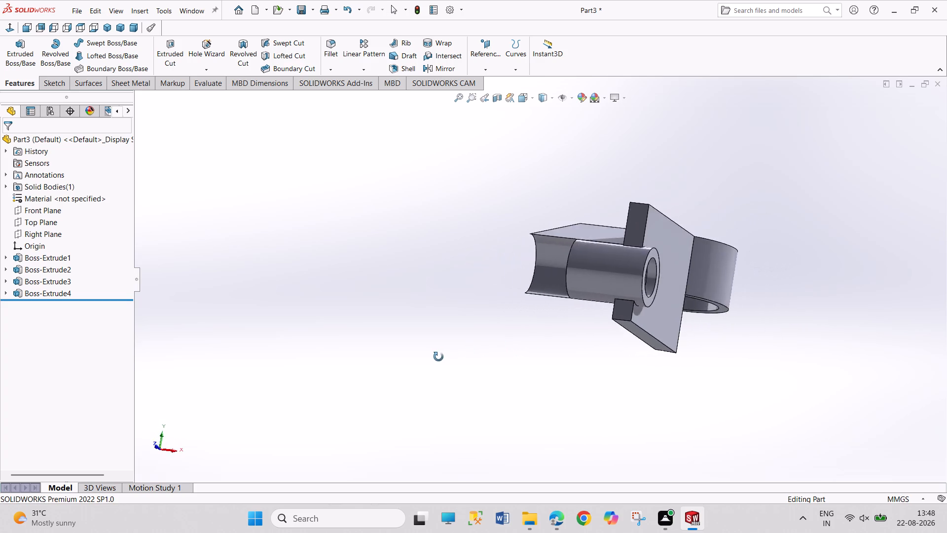
{"action": "middle_click_drag", "start_coordinate": [438, 357], "coordinate": [306, 397]}
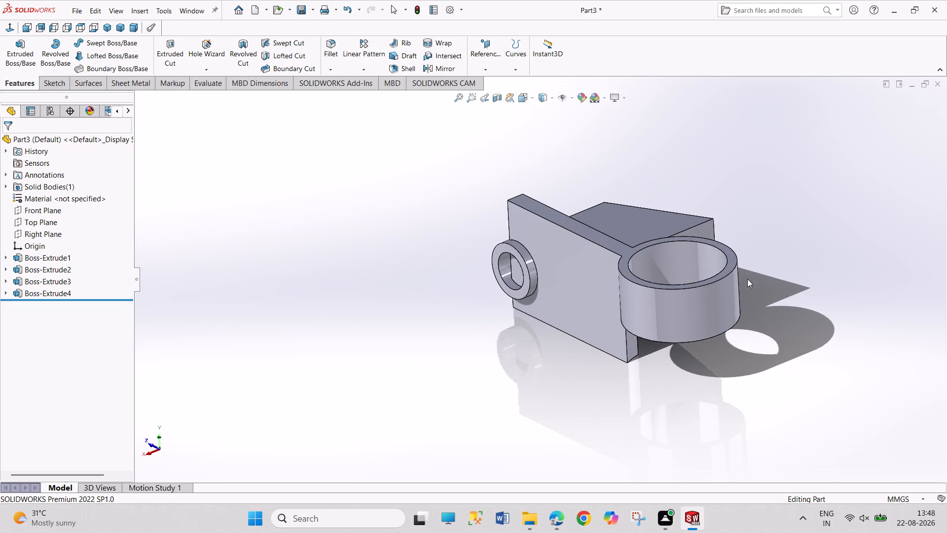
{"action": "scroll", "coordinate": [749, 270], "scroll_direction": "up", "scroll_amount": 2}
{"action": "scroll", "coordinate": [749, 270], "scroll_direction": "down", "scroll_amount": 2}
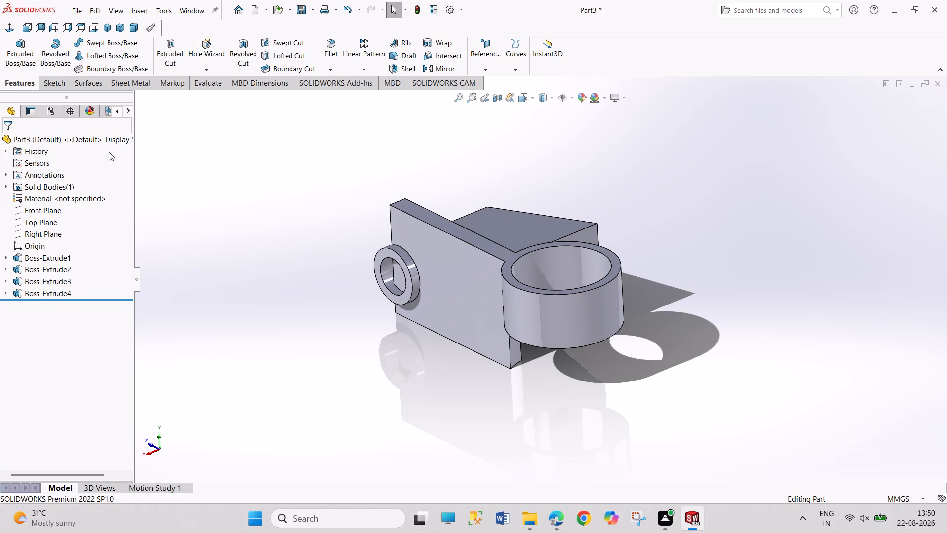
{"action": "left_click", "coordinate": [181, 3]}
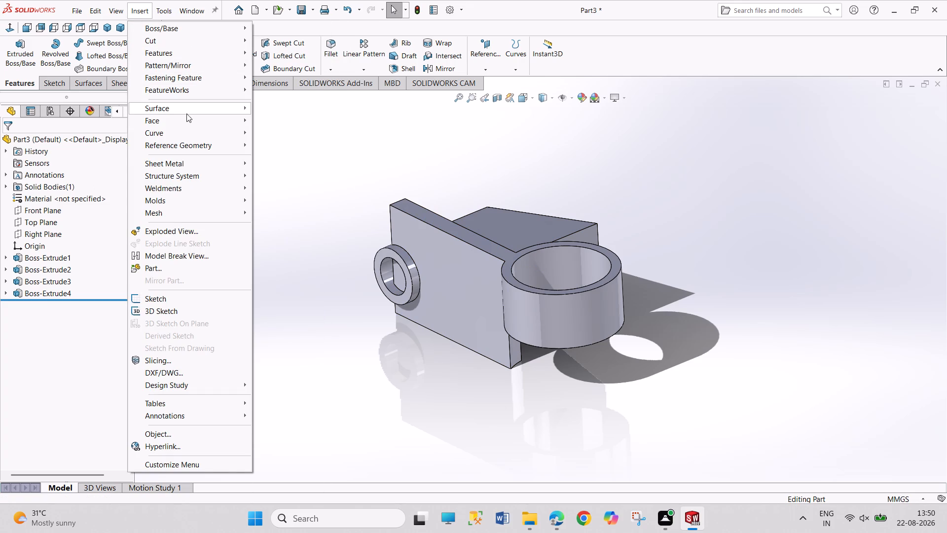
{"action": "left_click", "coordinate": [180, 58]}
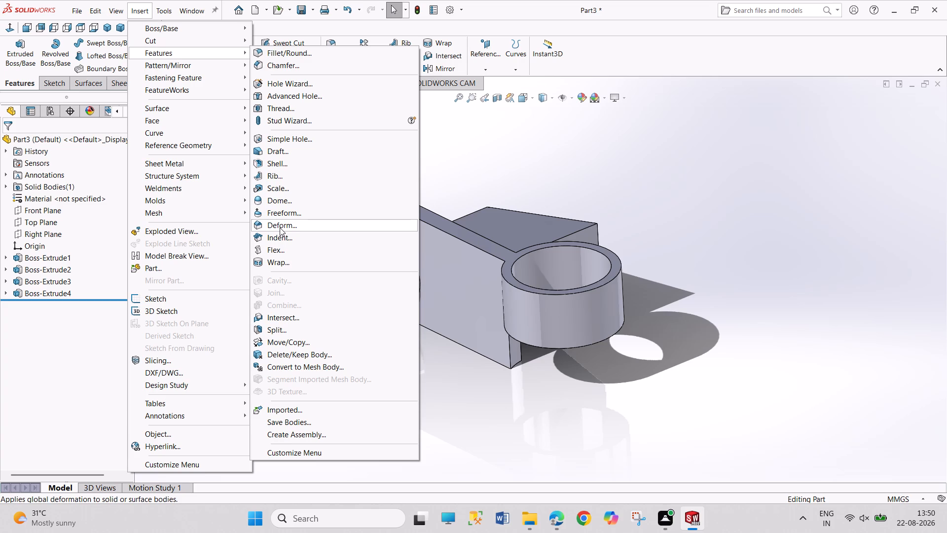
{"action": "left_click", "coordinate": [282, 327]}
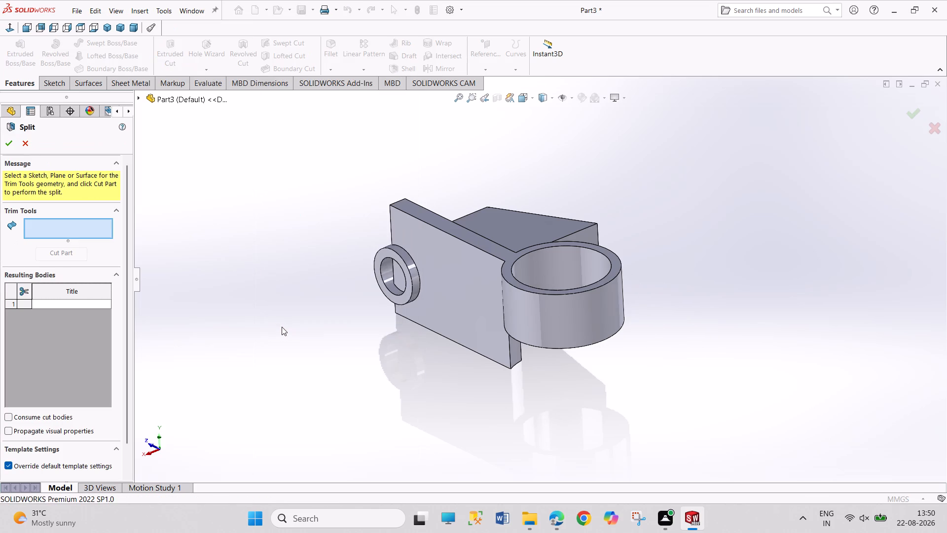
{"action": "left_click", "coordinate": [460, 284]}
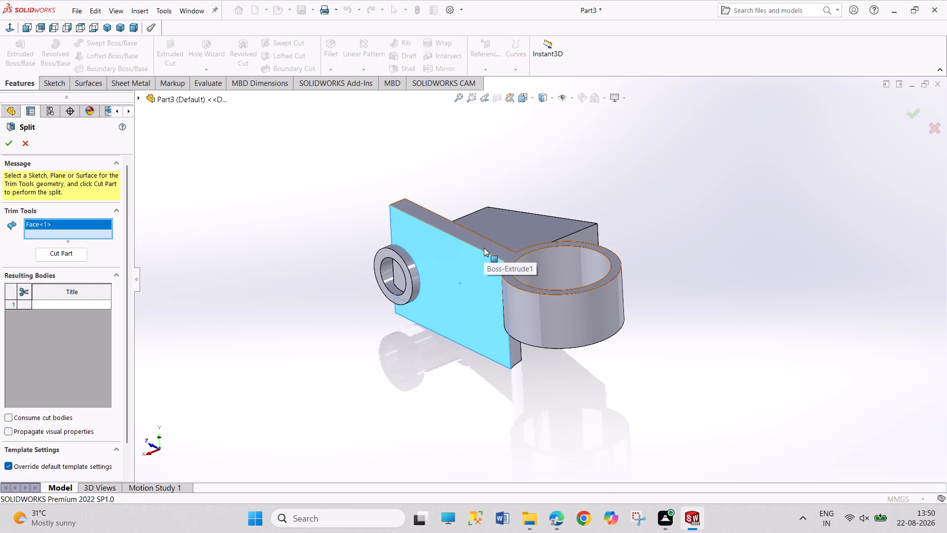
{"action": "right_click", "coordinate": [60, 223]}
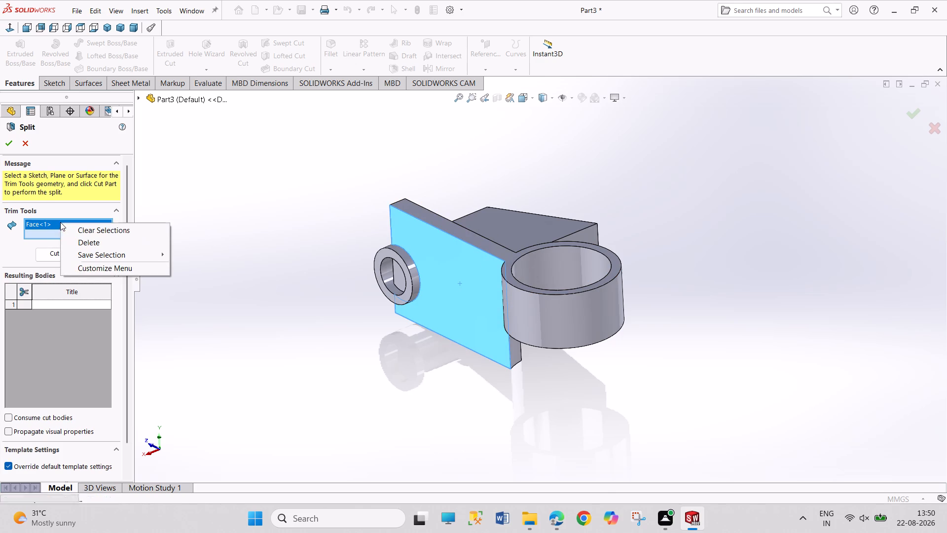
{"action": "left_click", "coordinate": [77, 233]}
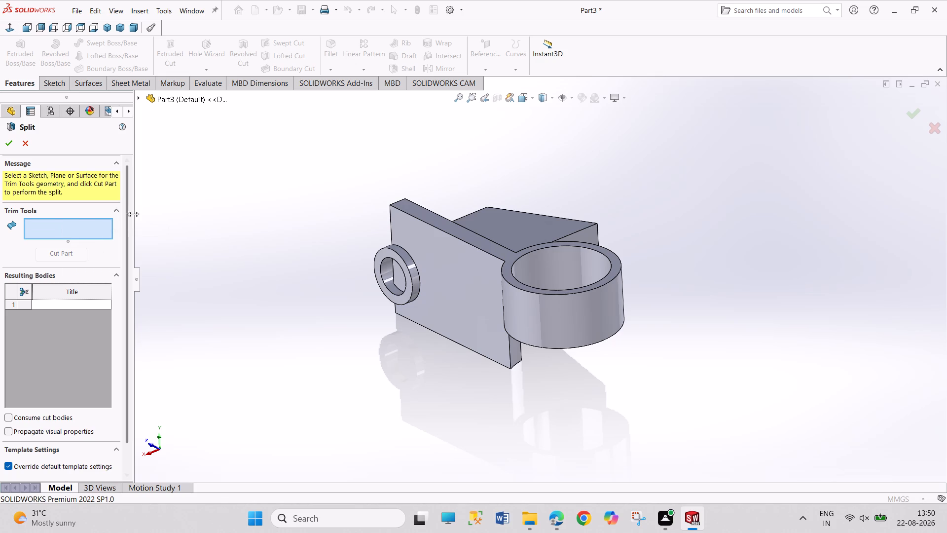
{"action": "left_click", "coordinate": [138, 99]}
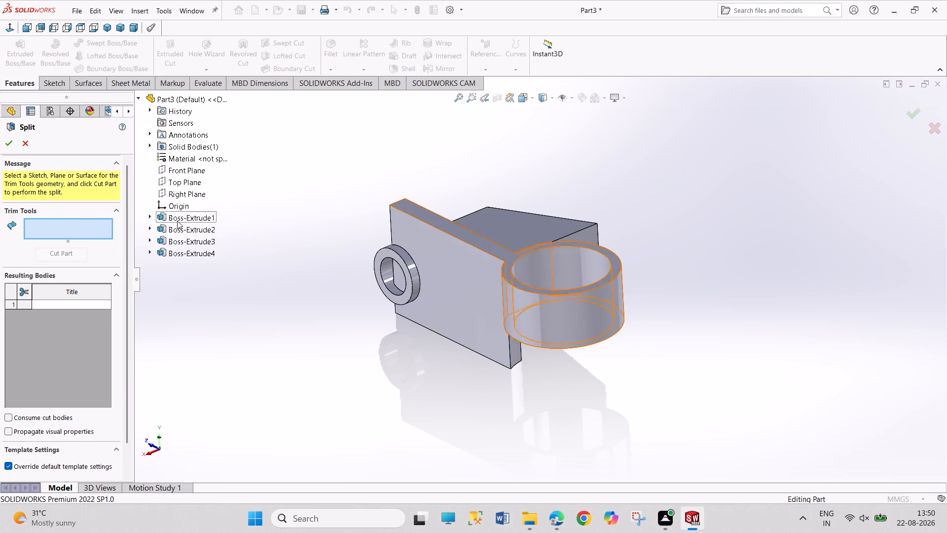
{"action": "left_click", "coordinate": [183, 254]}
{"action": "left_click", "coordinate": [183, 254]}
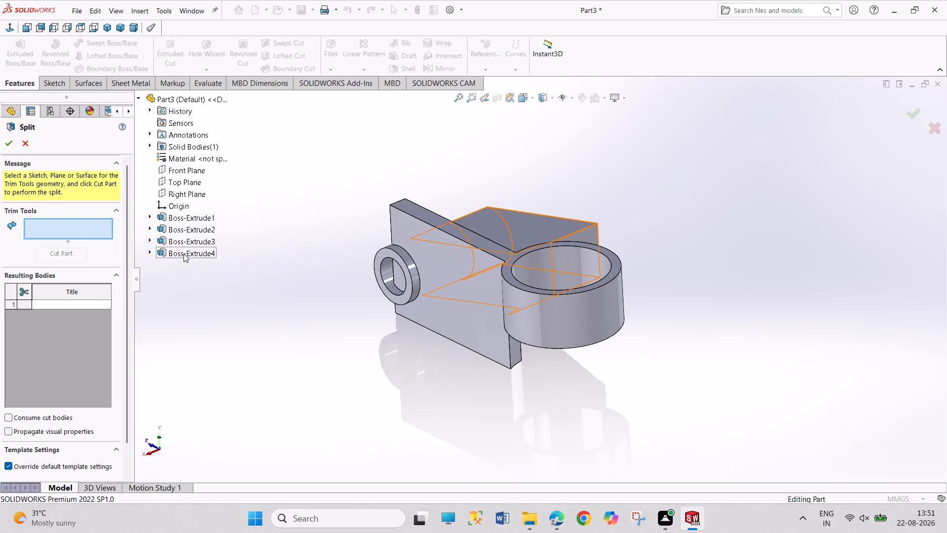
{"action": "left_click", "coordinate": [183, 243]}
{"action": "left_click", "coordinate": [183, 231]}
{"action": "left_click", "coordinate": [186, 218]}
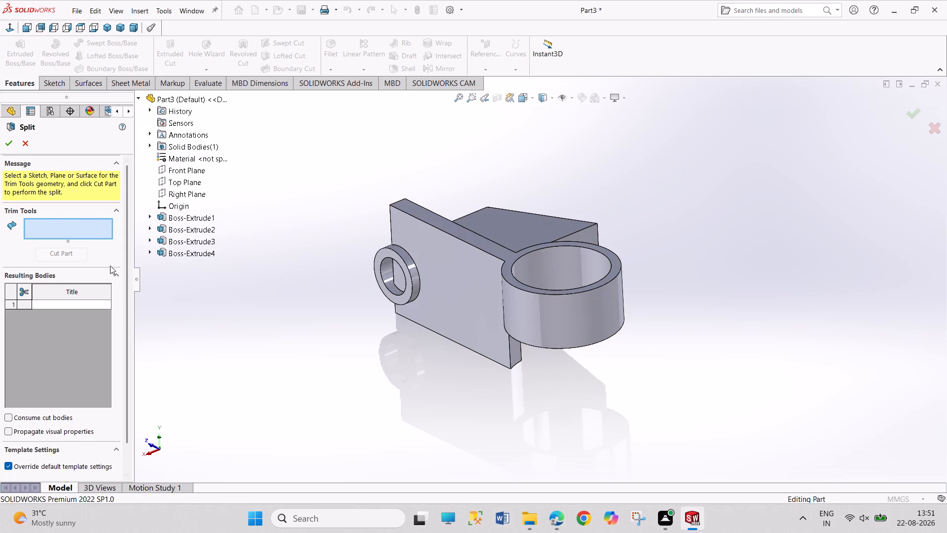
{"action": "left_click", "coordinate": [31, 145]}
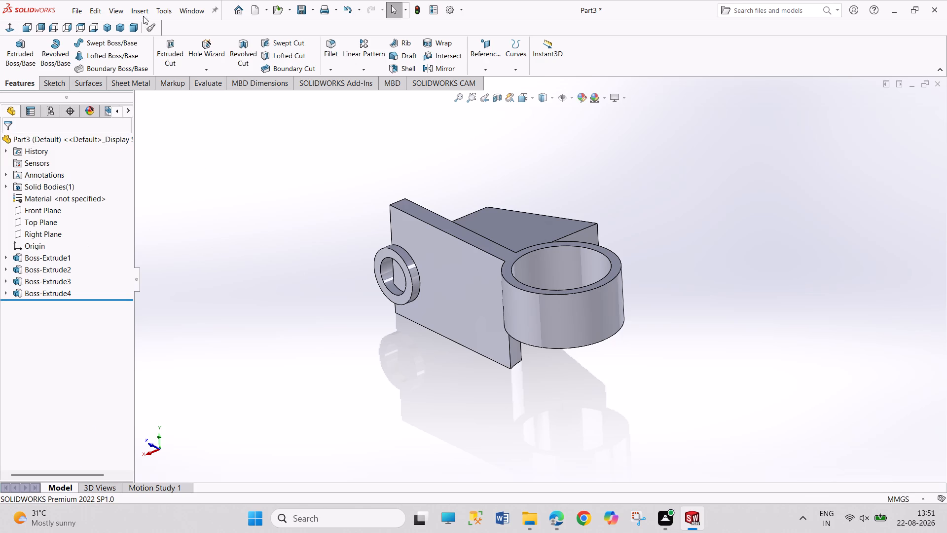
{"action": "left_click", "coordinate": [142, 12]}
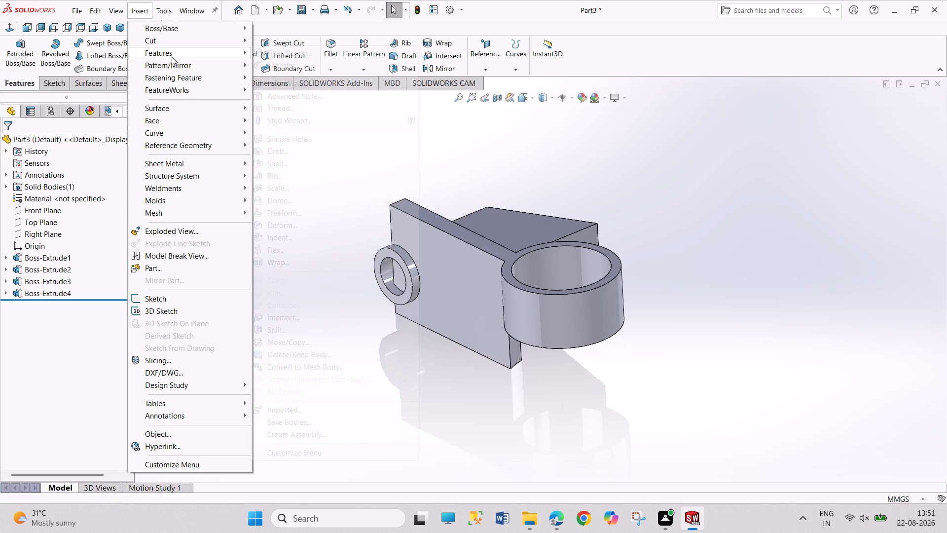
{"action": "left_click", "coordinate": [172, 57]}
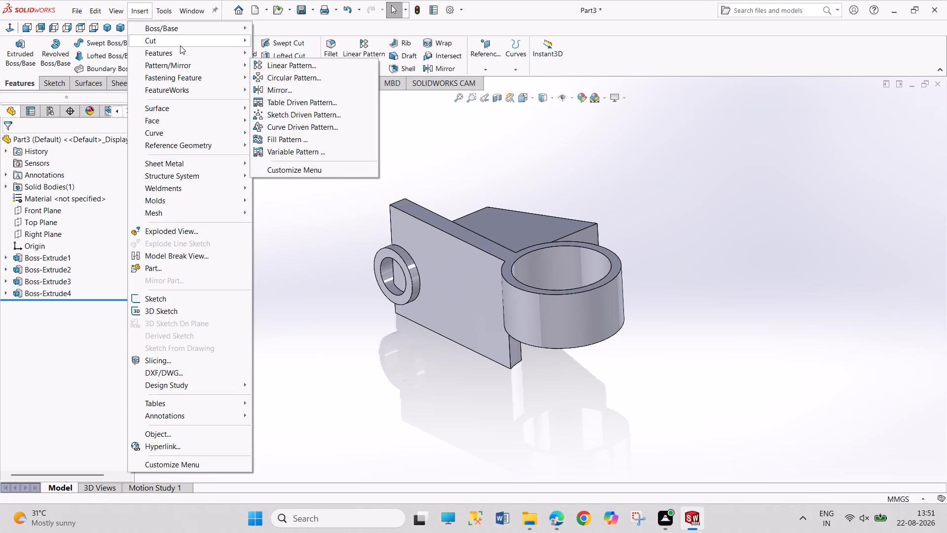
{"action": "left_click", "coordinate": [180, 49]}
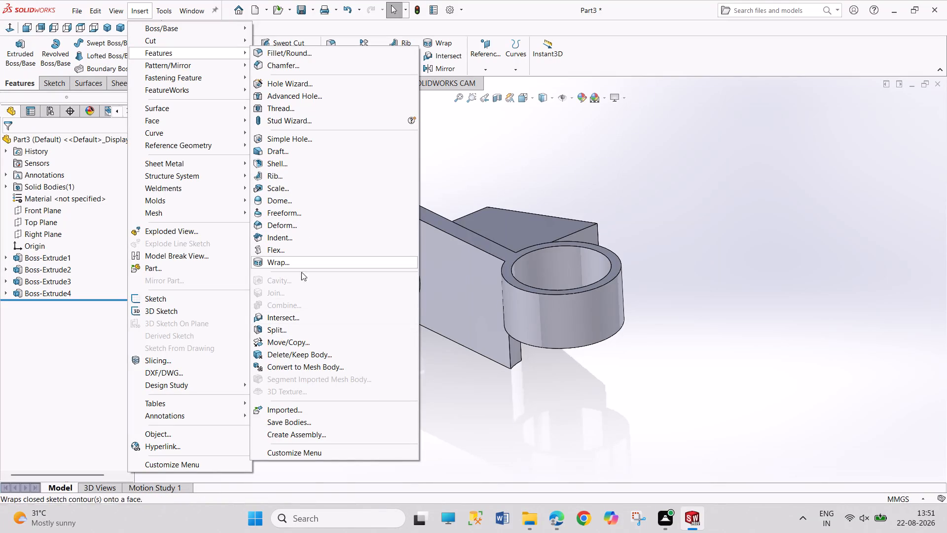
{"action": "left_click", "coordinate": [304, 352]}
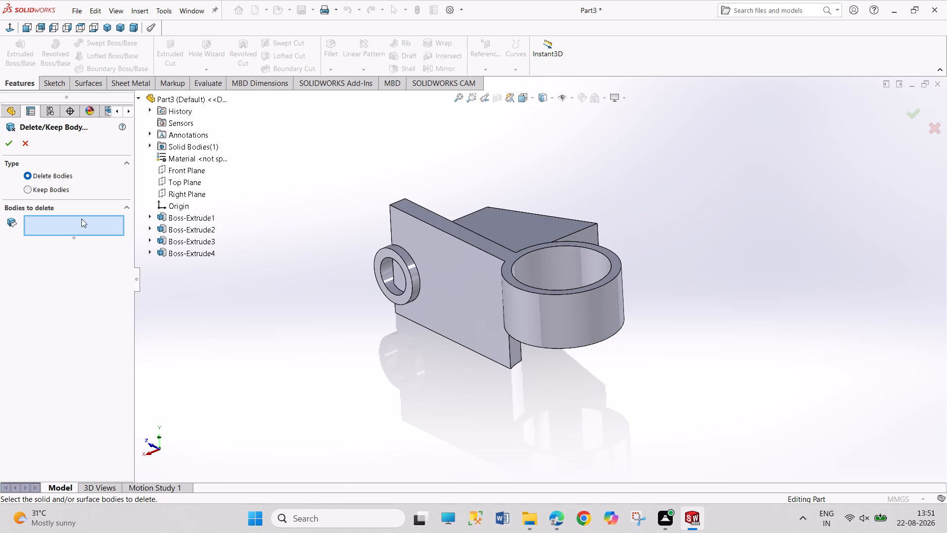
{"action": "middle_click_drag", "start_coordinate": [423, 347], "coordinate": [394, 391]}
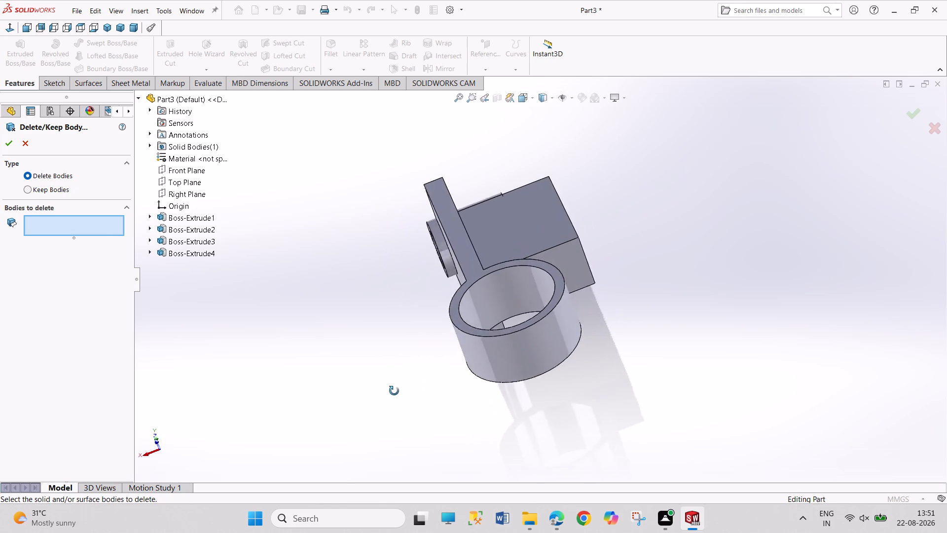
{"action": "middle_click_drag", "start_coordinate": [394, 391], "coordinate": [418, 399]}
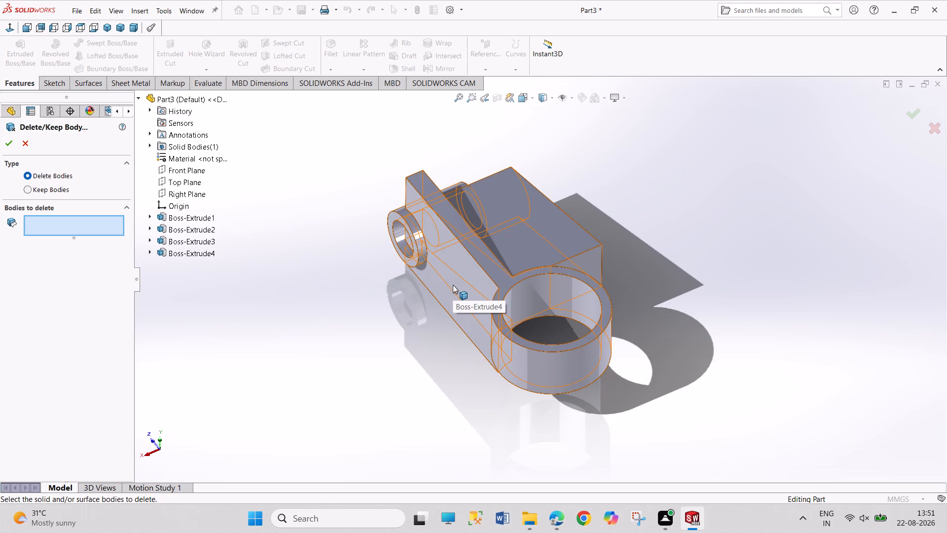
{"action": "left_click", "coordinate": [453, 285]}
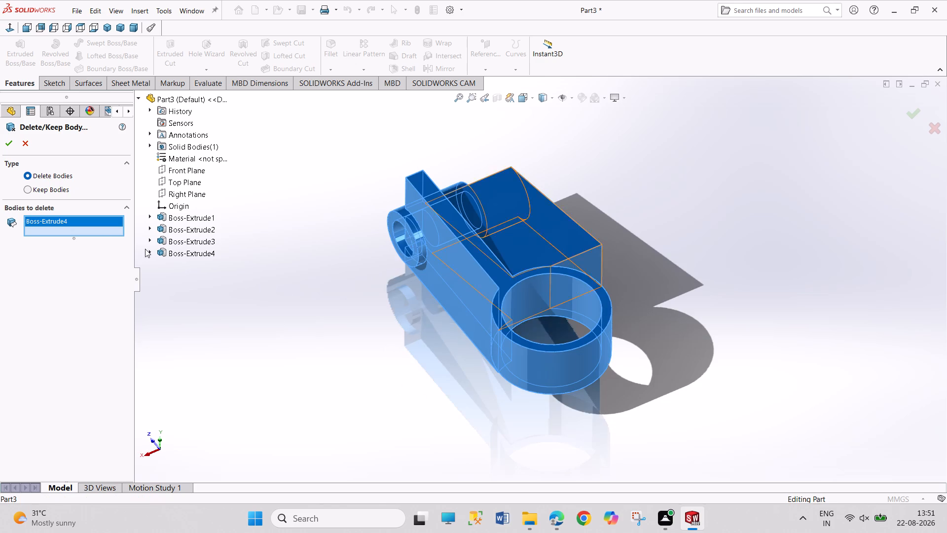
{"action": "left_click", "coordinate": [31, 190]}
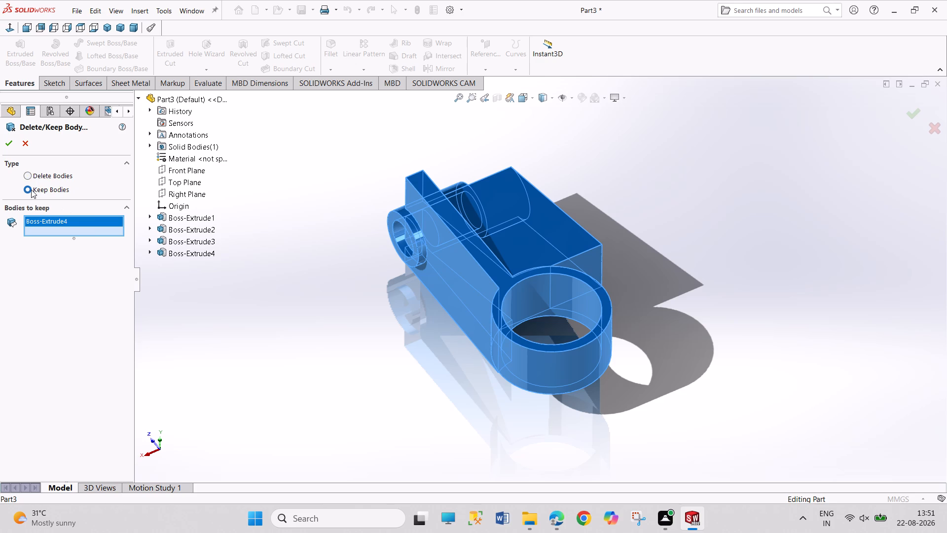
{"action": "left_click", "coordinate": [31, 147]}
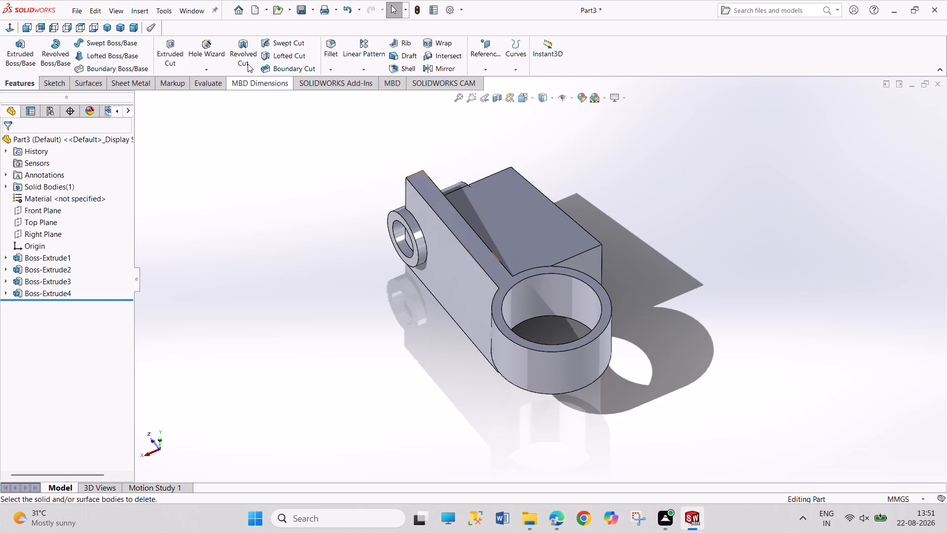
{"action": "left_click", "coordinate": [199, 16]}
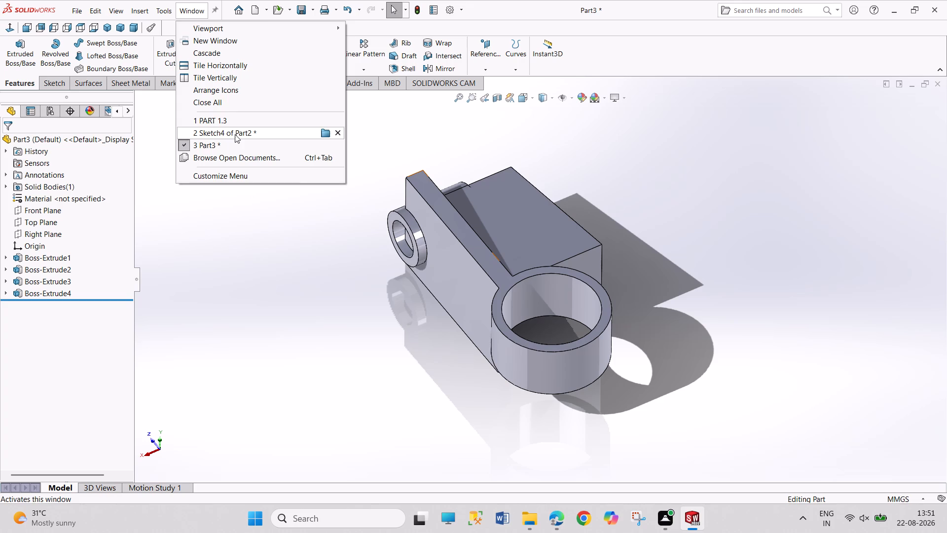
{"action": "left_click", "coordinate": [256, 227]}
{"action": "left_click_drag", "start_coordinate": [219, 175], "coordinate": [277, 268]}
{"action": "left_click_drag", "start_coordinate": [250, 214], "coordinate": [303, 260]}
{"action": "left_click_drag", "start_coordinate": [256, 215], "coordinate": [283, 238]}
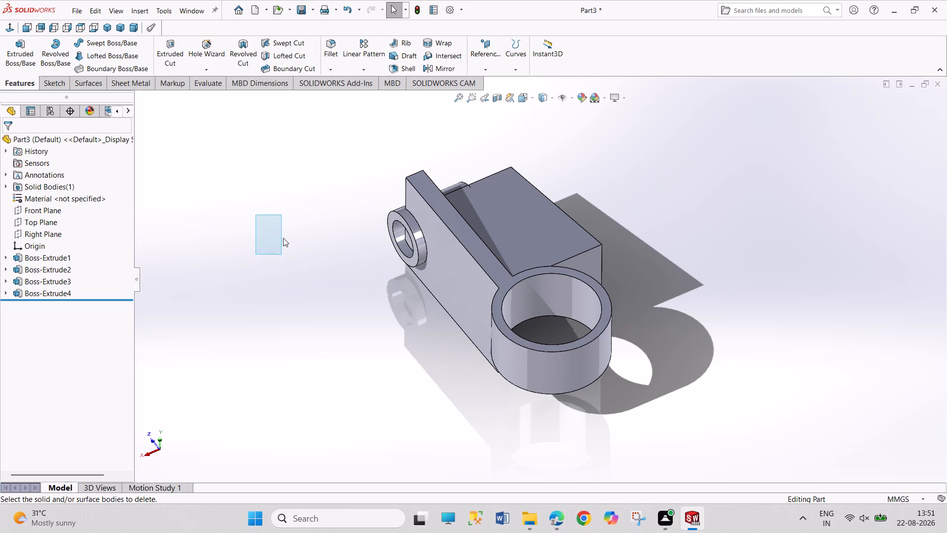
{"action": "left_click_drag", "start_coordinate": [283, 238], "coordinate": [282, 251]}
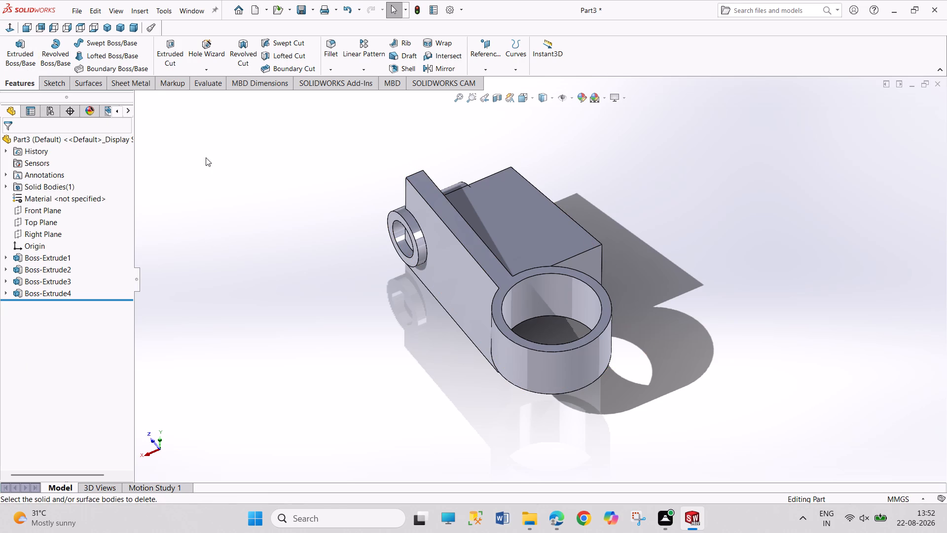
Examine the tapered extrusion and the plate from several angles, finishing in the isometric view.
{"action": "middle_click_drag", "start_coordinate": [206, 157], "coordinate": [170, 144]}
{"action": "scroll", "coordinate": [170, 144], "scroll_direction": "up", "scroll_amount": 1}
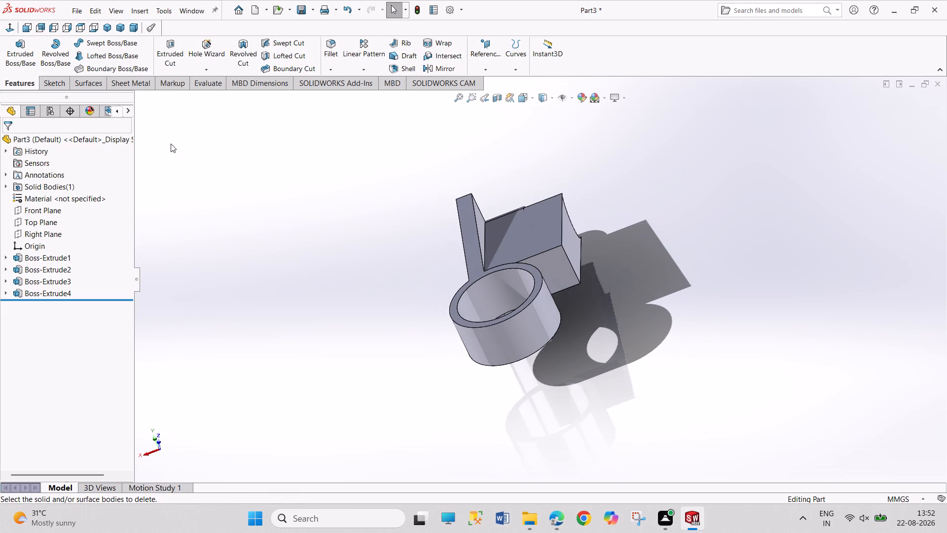
{"action": "scroll", "coordinate": [544, 229], "scroll_direction": "up", "scroll_amount": 3}
{"action": "scroll", "coordinate": [551, 244], "scroll_direction": "down", "scroll_amount": 3}
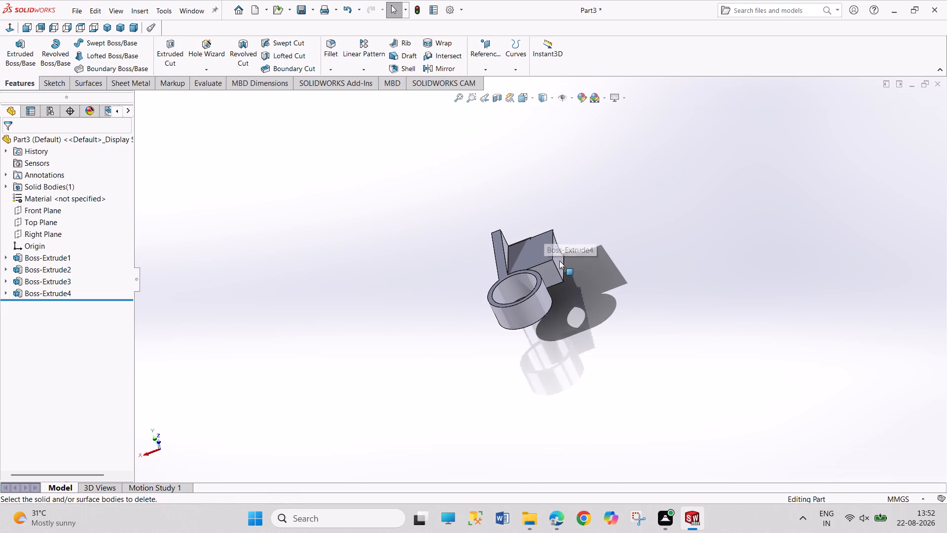
{"action": "scroll", "coordinate": [559, 261], "scroll_direction": "down", "scroll_amount": 3}
{"action": "middle_click_drag", "start_coordinate": [580, 297], "coordinate": [559, 288]}
{"action": "scroll", "coordinate": [558, 287], "scroll_direction": "up", "scroll_amount": 1}
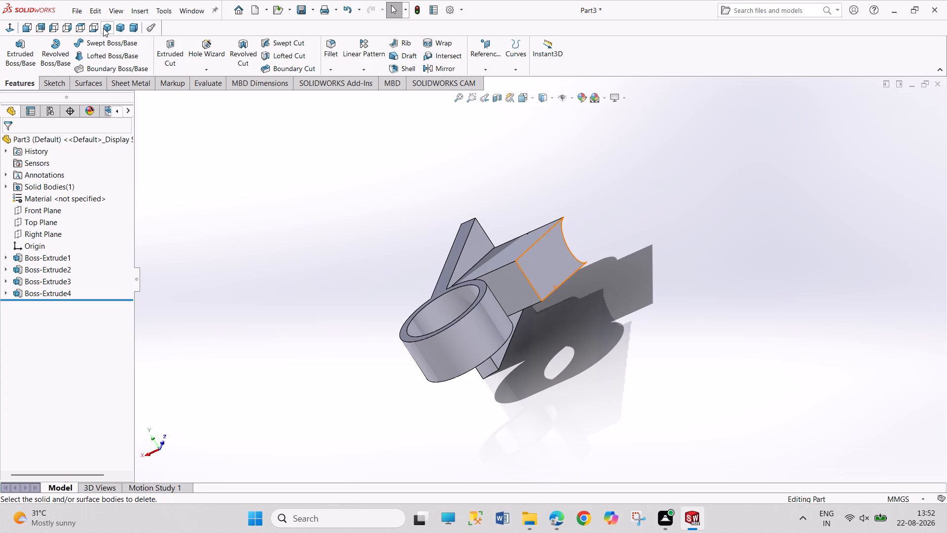
{"action": "left_click", "coordinate": [103, 28]}
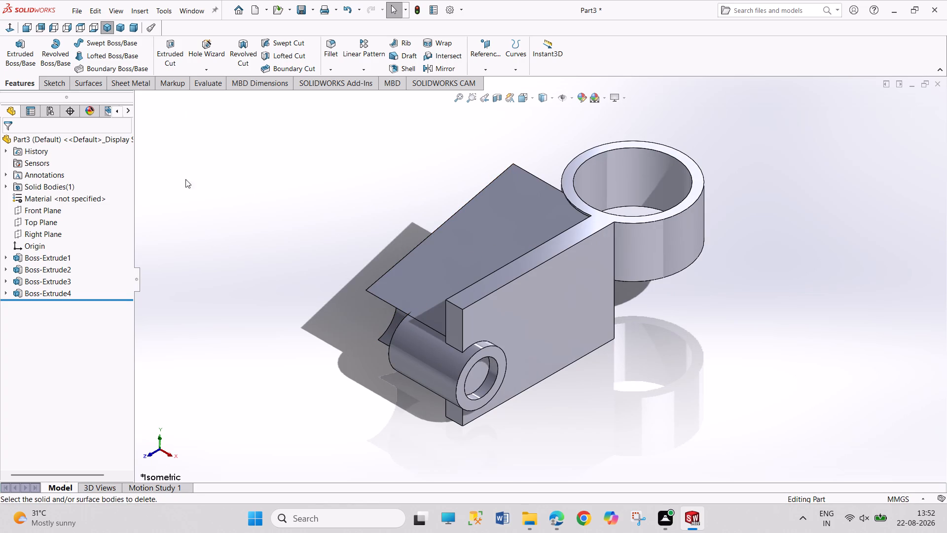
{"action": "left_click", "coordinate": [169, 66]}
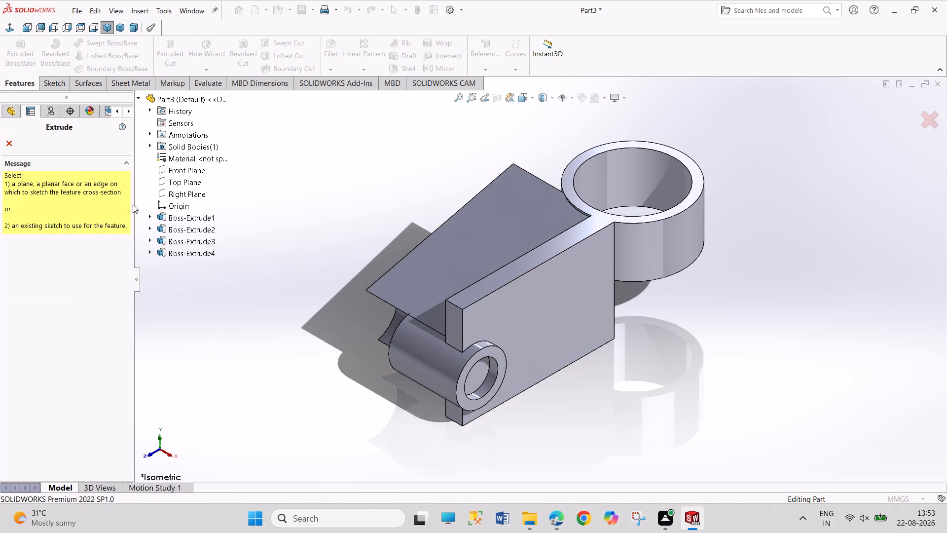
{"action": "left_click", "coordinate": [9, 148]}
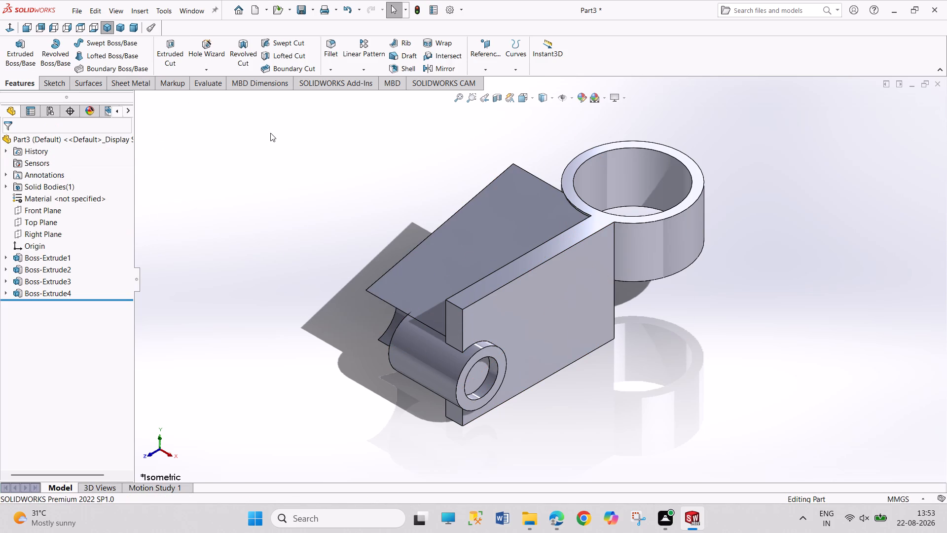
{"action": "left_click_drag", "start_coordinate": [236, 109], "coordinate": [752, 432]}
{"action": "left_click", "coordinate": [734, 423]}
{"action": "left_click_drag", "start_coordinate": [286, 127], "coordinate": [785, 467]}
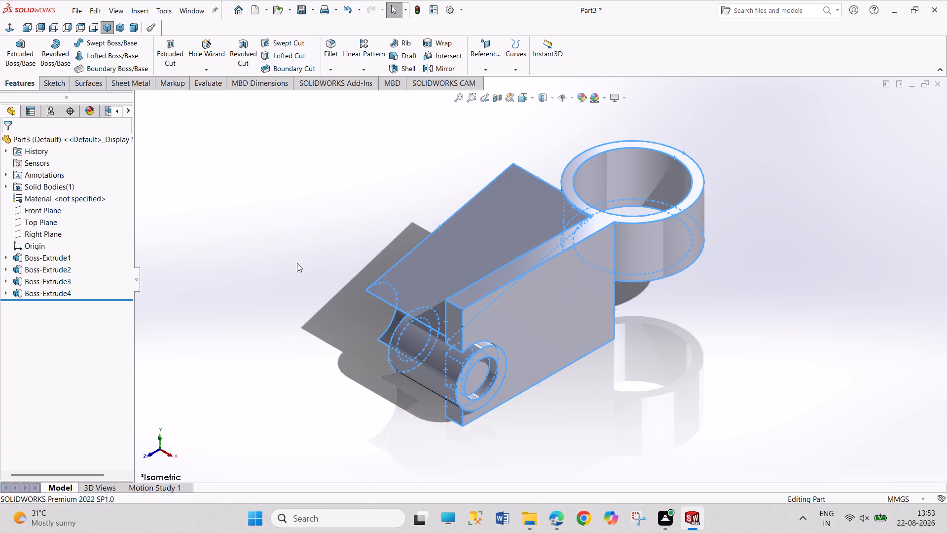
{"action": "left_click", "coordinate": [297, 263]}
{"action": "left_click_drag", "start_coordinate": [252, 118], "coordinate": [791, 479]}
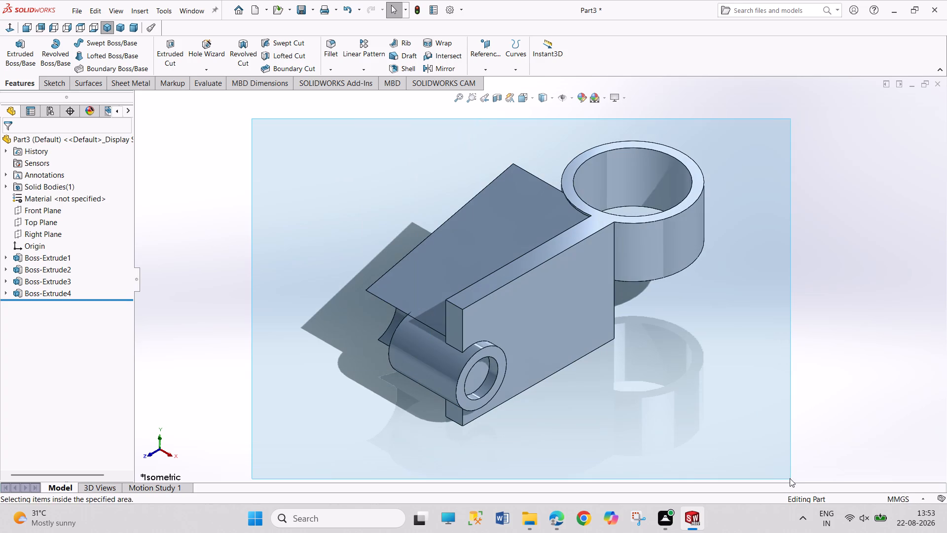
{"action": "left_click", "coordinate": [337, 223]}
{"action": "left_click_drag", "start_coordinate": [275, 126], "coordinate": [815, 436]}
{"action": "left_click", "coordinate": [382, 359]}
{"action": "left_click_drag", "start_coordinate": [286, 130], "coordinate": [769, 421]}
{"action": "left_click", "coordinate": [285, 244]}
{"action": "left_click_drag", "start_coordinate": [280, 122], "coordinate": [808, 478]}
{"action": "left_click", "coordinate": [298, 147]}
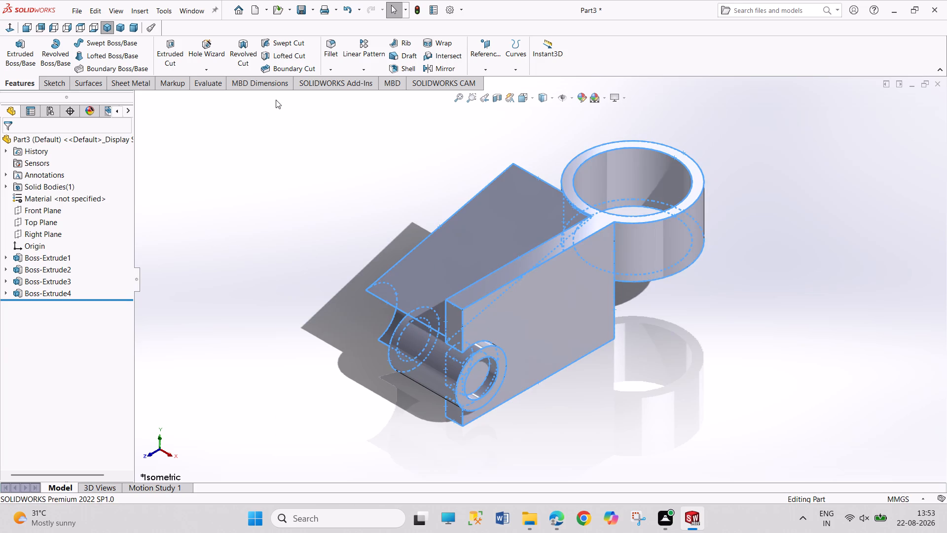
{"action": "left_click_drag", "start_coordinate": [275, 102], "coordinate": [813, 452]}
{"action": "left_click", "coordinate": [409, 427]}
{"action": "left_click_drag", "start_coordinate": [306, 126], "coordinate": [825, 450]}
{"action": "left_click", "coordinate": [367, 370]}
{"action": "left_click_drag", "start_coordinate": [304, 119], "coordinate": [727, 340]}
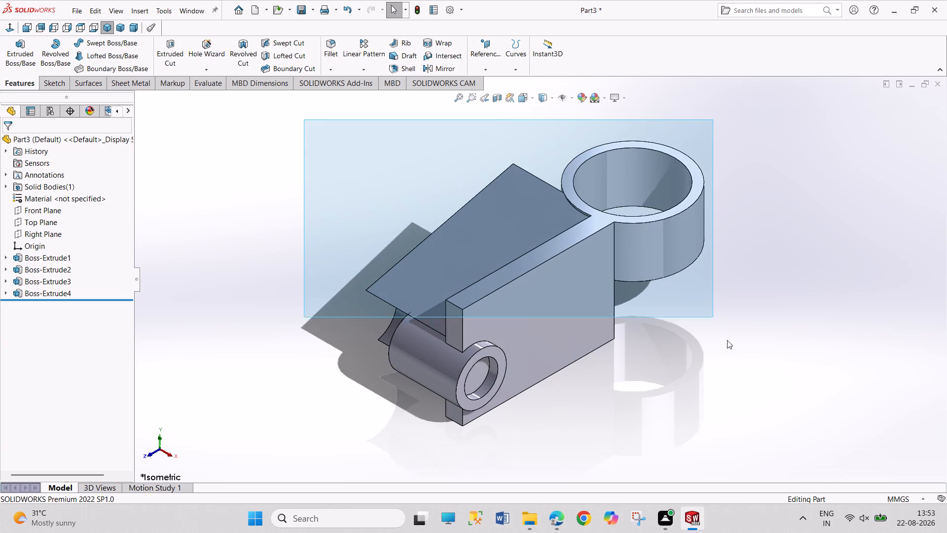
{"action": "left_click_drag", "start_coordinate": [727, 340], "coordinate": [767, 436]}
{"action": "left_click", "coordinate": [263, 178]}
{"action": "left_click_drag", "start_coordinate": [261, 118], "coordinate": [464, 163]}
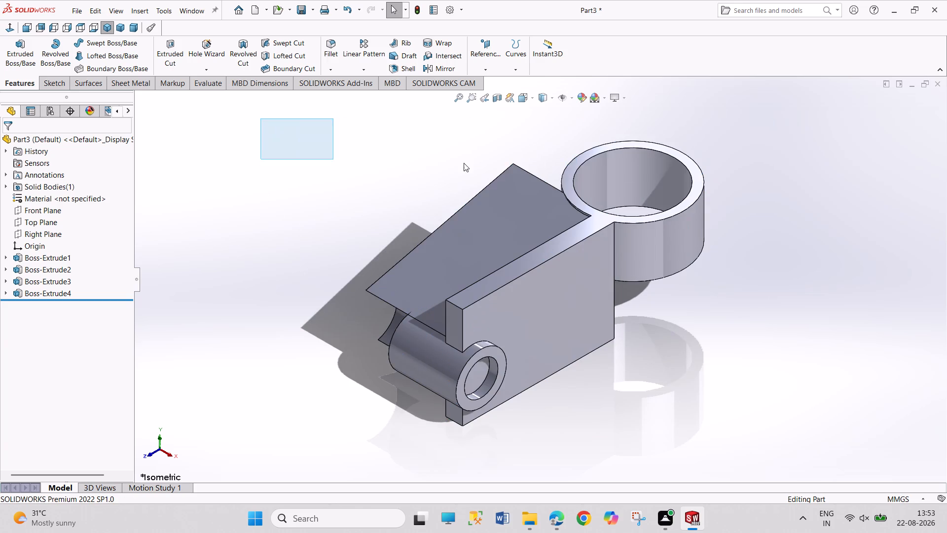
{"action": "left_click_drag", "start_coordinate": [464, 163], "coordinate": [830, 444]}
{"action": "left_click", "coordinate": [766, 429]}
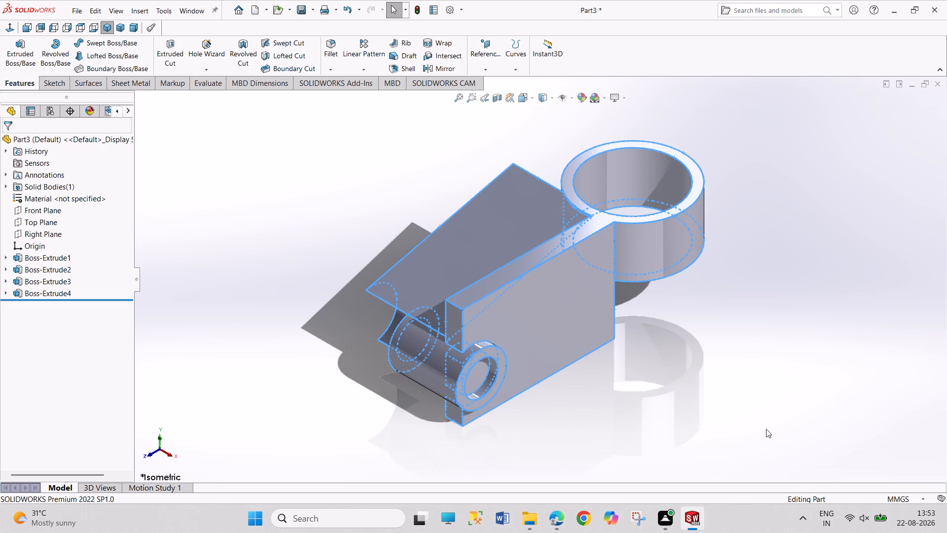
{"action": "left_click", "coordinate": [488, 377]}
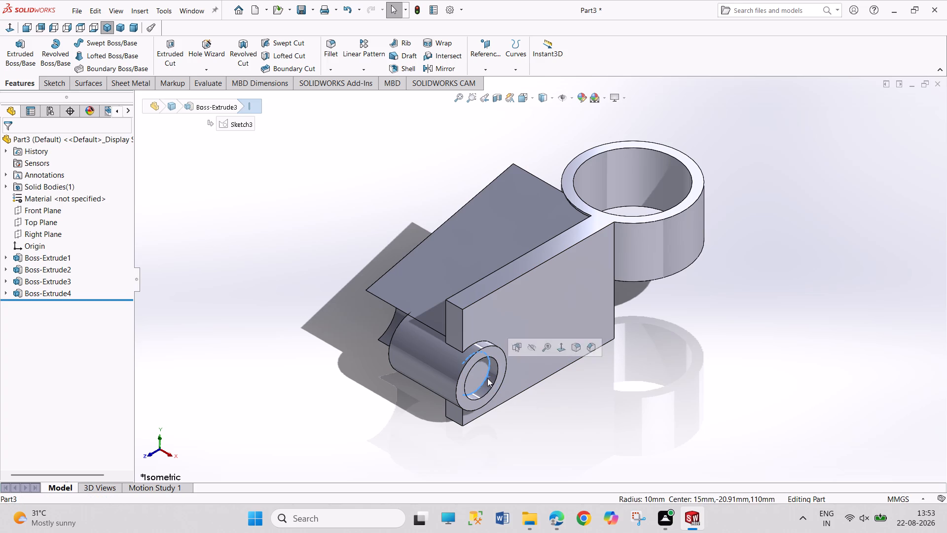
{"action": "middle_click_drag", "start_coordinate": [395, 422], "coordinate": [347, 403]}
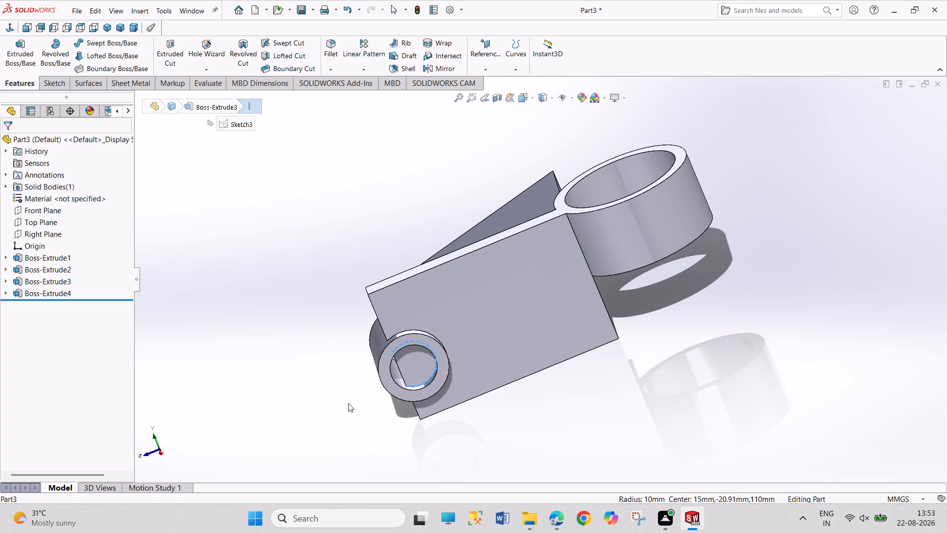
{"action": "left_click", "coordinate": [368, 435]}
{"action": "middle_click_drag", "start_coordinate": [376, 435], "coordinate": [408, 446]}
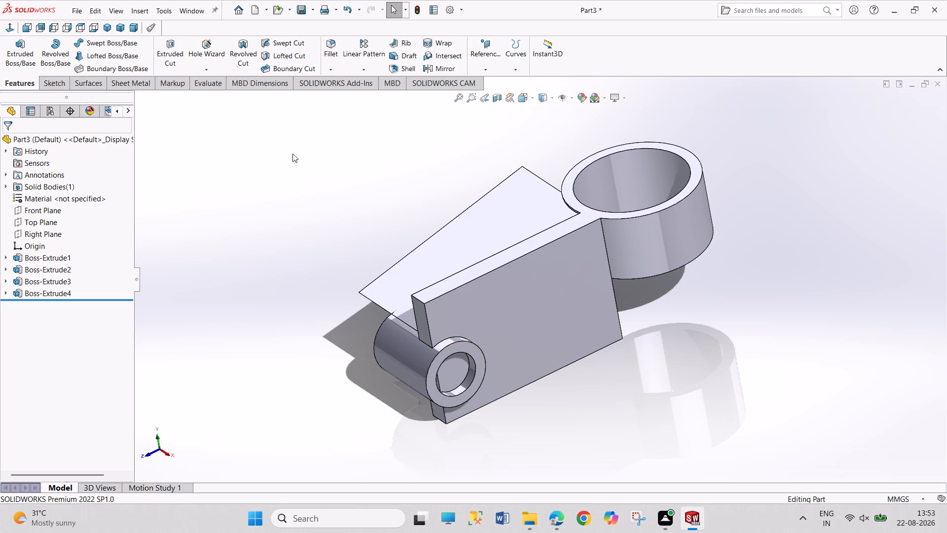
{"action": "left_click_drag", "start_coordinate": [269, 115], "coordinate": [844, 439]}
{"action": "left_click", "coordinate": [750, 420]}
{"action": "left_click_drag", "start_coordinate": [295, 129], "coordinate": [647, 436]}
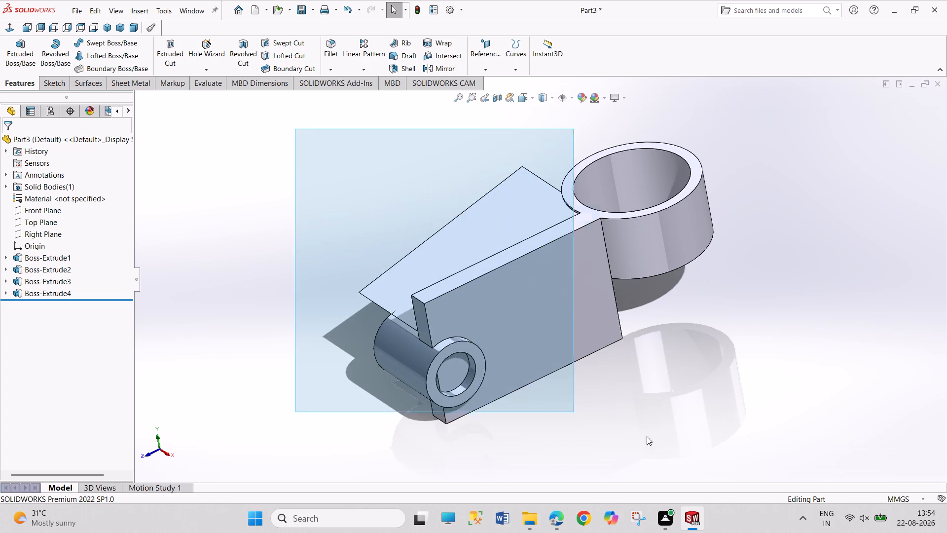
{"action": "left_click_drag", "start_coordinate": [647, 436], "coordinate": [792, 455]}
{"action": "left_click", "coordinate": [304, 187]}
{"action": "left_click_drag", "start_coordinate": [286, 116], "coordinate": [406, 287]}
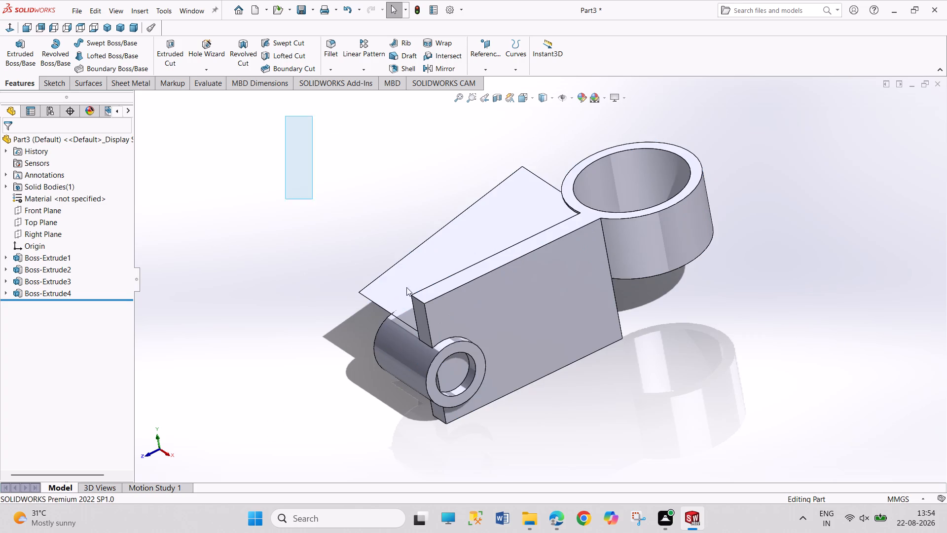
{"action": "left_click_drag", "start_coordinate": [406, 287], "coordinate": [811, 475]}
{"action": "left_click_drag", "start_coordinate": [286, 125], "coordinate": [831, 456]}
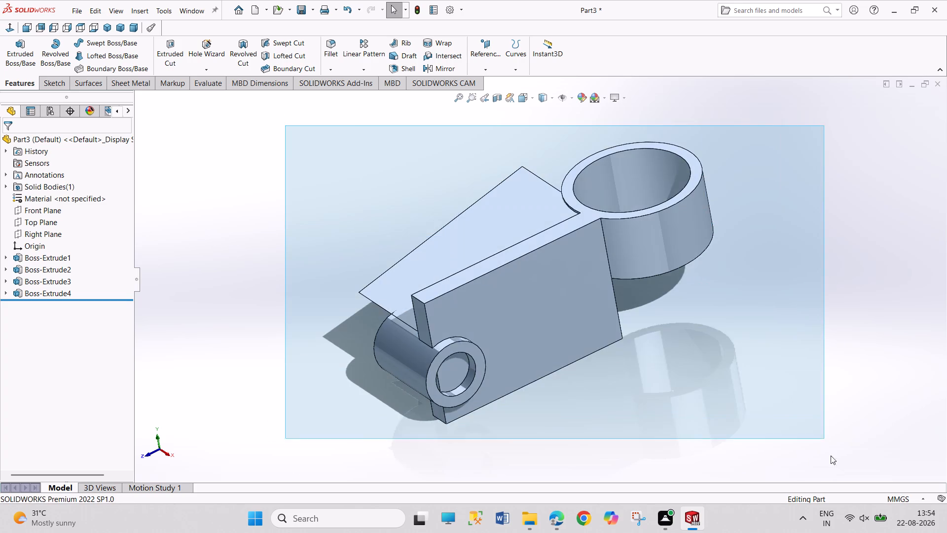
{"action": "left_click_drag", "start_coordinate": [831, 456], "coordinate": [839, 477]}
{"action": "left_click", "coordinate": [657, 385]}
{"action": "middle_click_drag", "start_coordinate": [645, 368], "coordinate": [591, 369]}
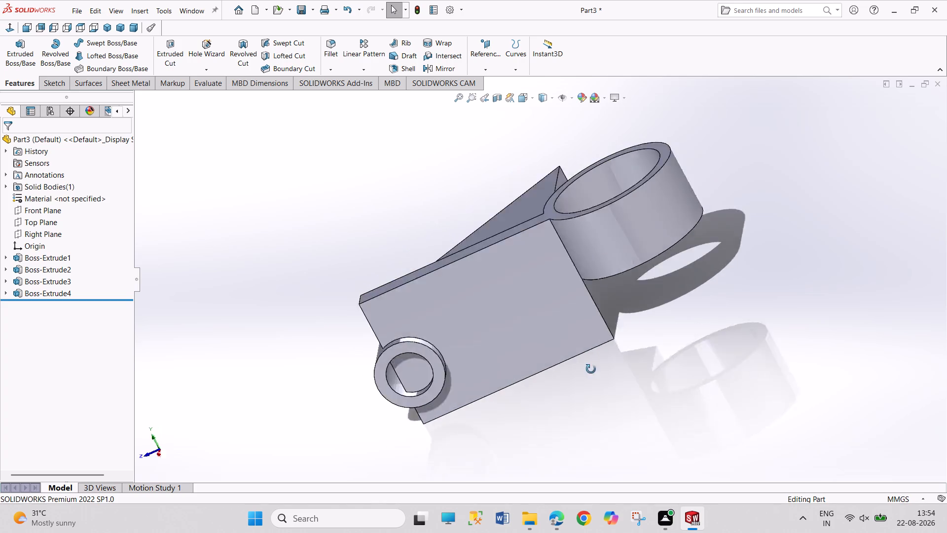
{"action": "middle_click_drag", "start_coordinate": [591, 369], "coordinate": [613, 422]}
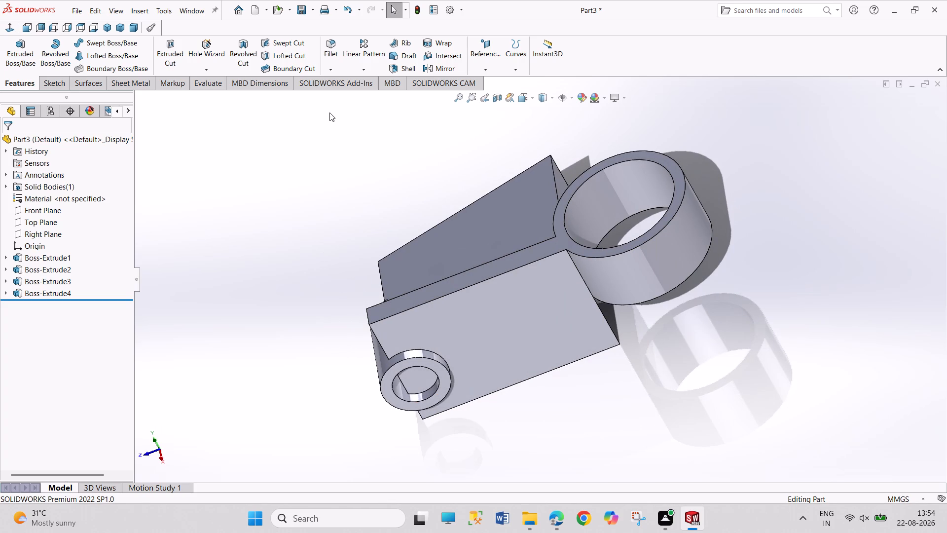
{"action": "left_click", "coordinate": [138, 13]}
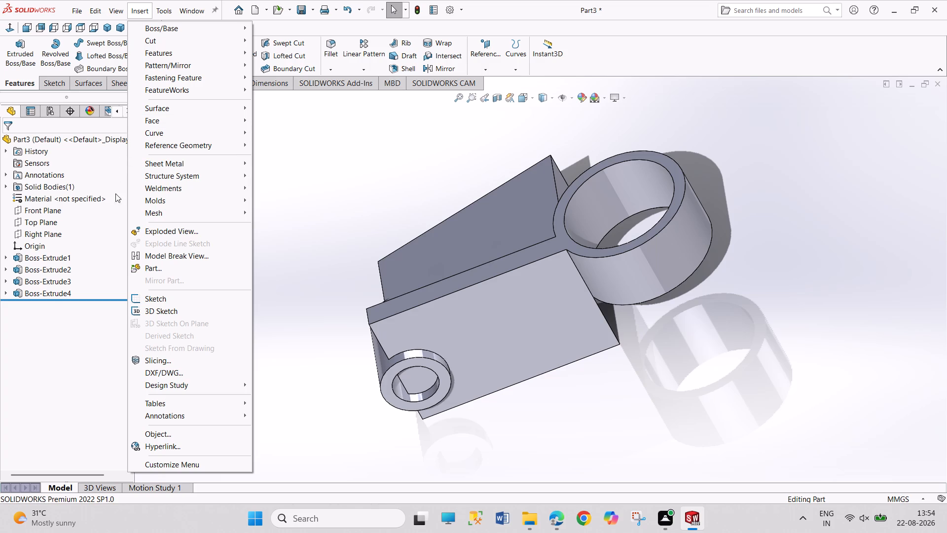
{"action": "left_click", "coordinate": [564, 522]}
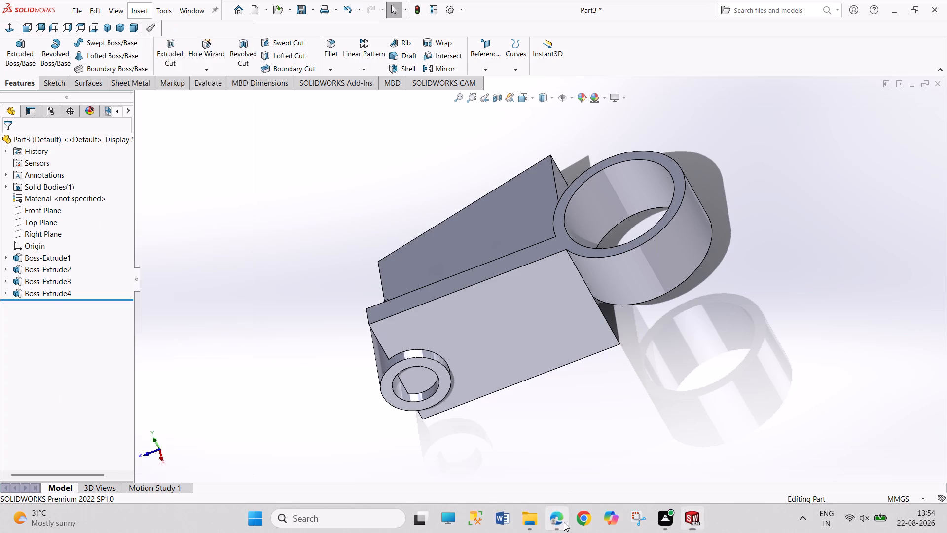
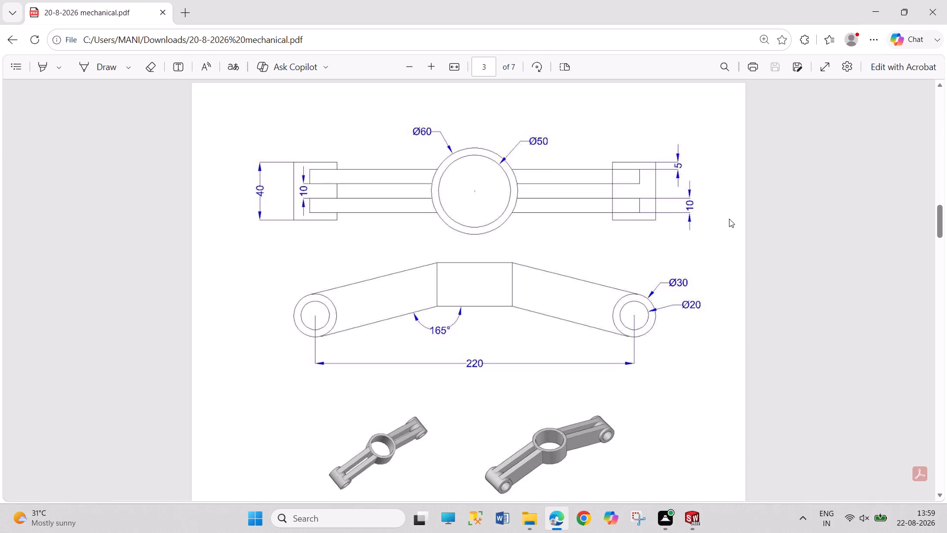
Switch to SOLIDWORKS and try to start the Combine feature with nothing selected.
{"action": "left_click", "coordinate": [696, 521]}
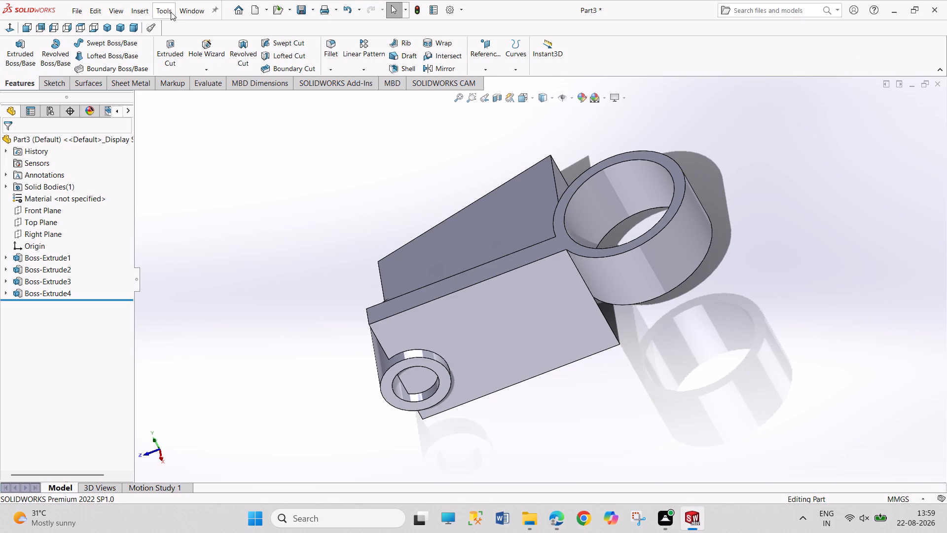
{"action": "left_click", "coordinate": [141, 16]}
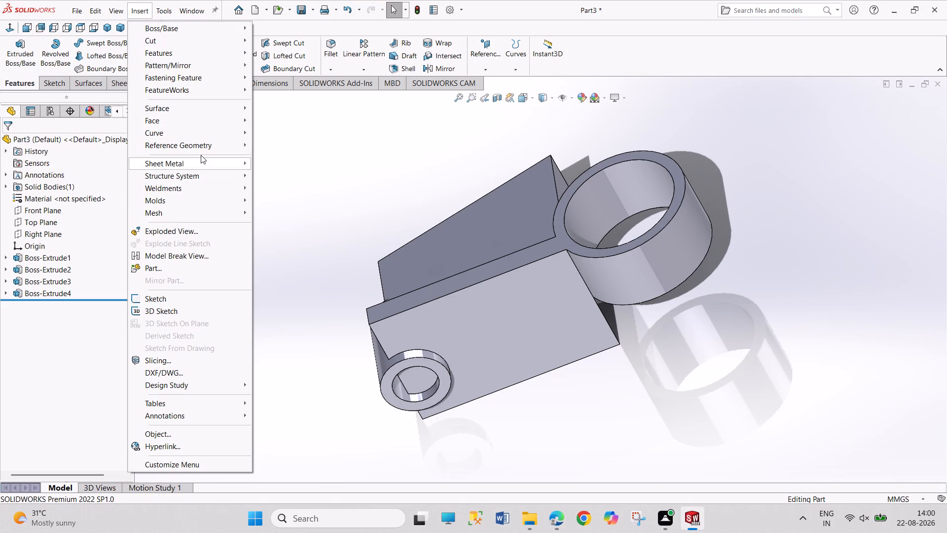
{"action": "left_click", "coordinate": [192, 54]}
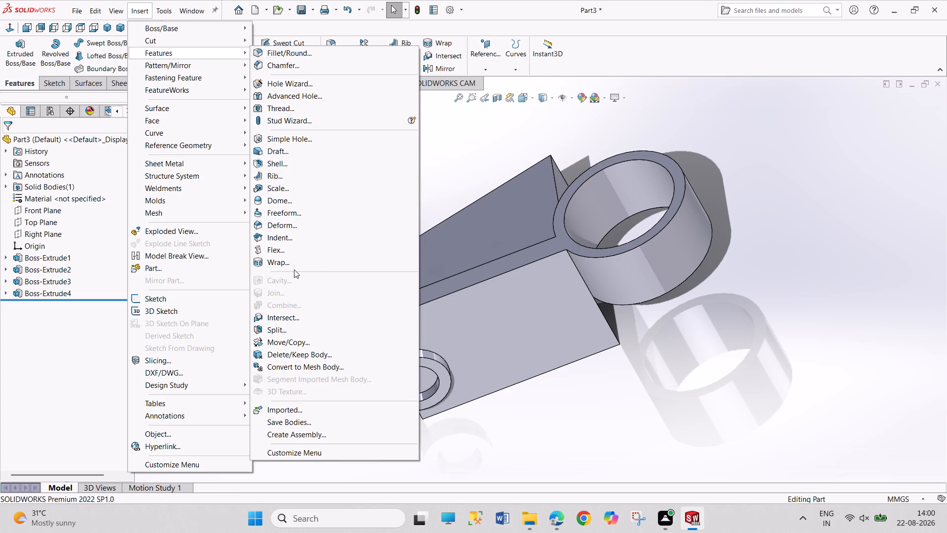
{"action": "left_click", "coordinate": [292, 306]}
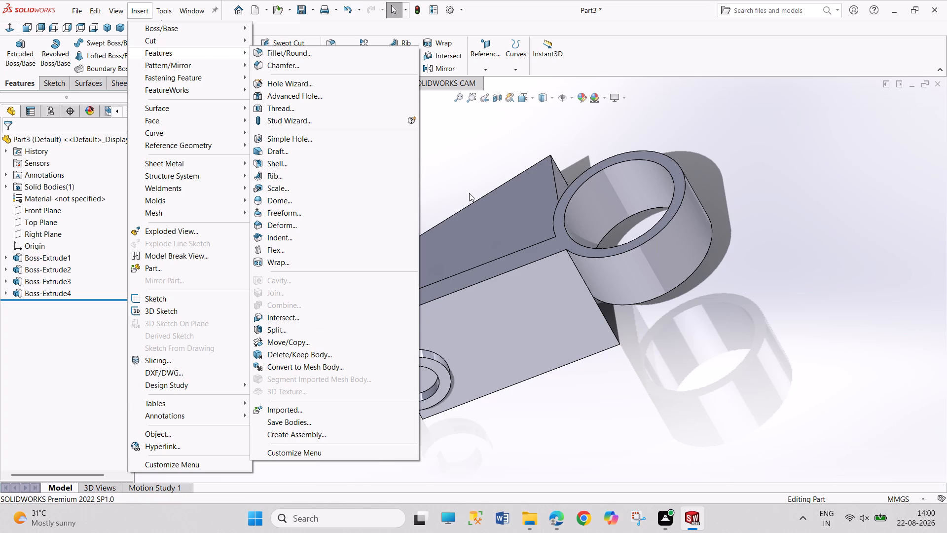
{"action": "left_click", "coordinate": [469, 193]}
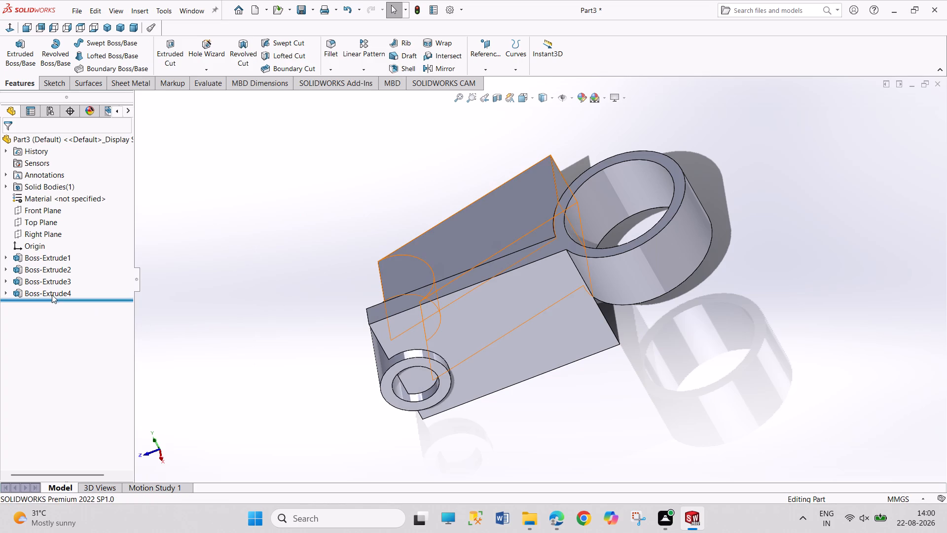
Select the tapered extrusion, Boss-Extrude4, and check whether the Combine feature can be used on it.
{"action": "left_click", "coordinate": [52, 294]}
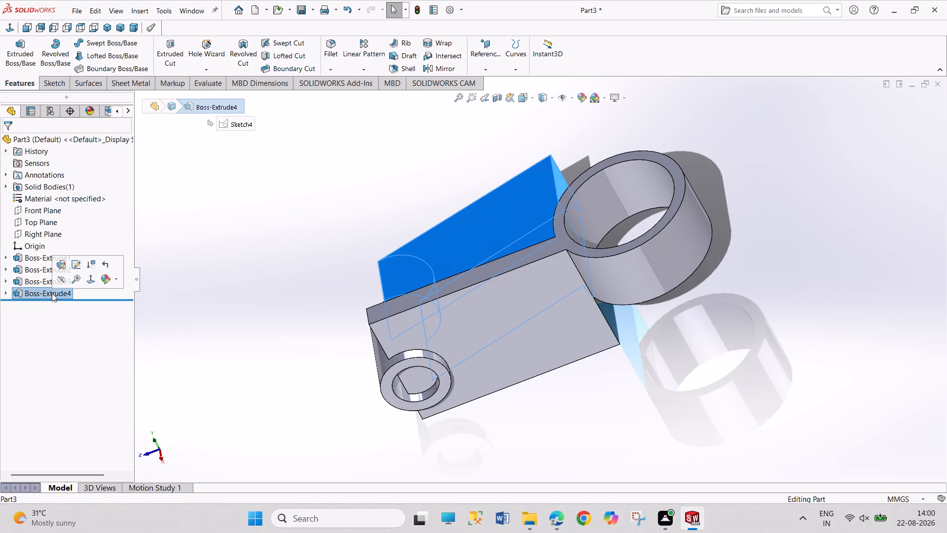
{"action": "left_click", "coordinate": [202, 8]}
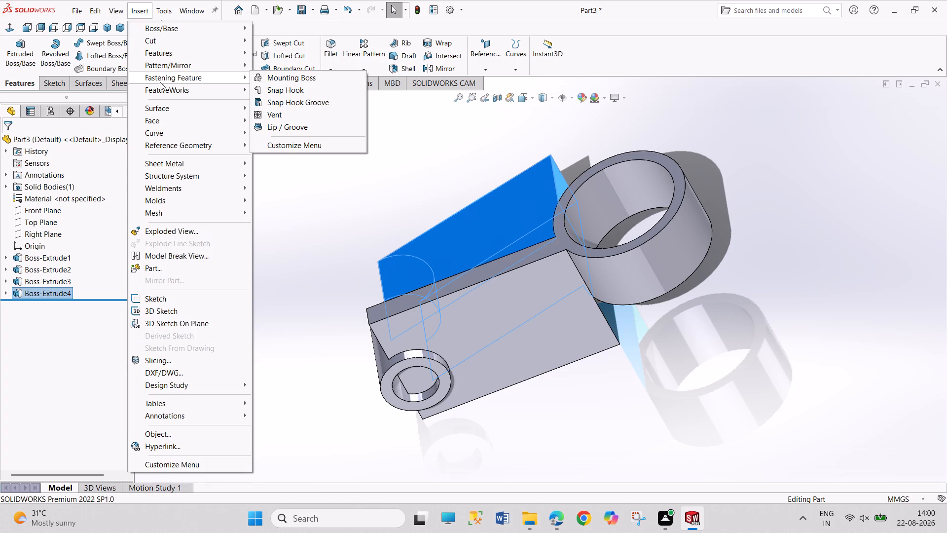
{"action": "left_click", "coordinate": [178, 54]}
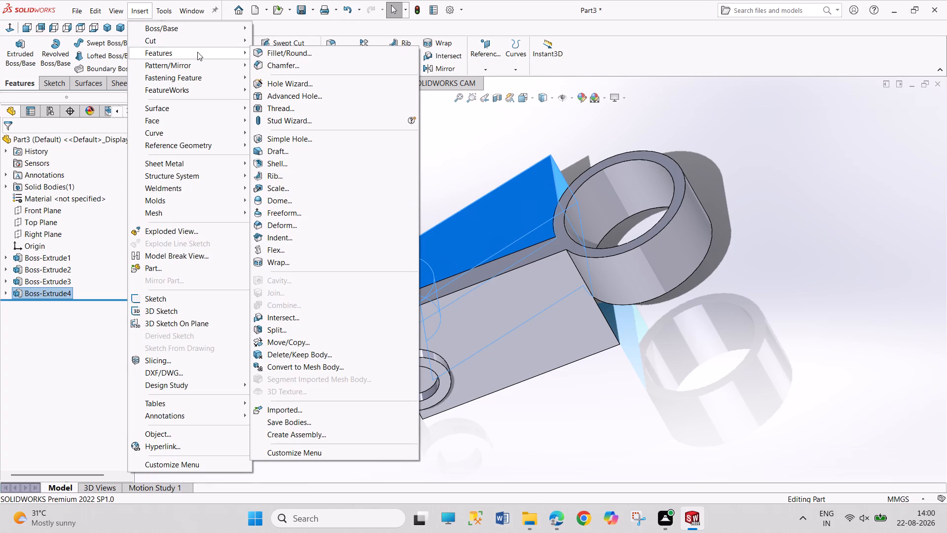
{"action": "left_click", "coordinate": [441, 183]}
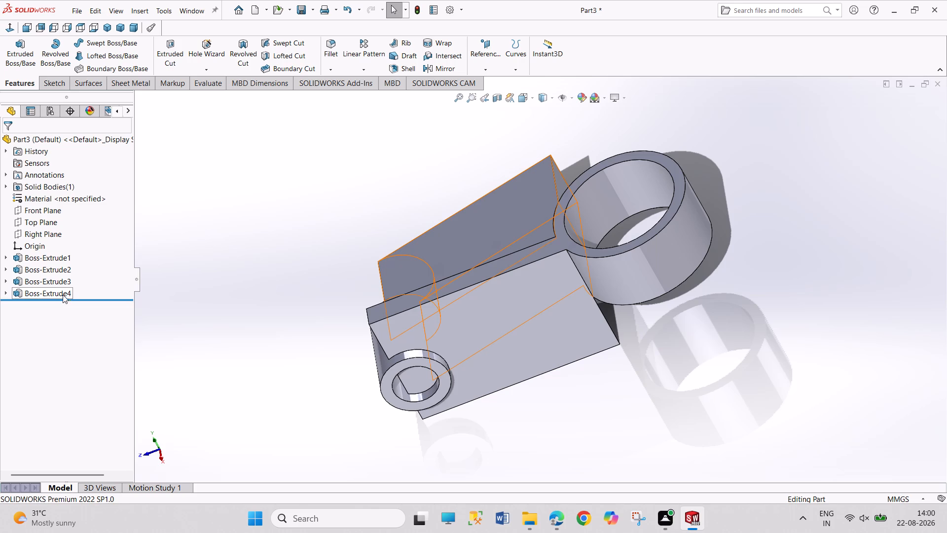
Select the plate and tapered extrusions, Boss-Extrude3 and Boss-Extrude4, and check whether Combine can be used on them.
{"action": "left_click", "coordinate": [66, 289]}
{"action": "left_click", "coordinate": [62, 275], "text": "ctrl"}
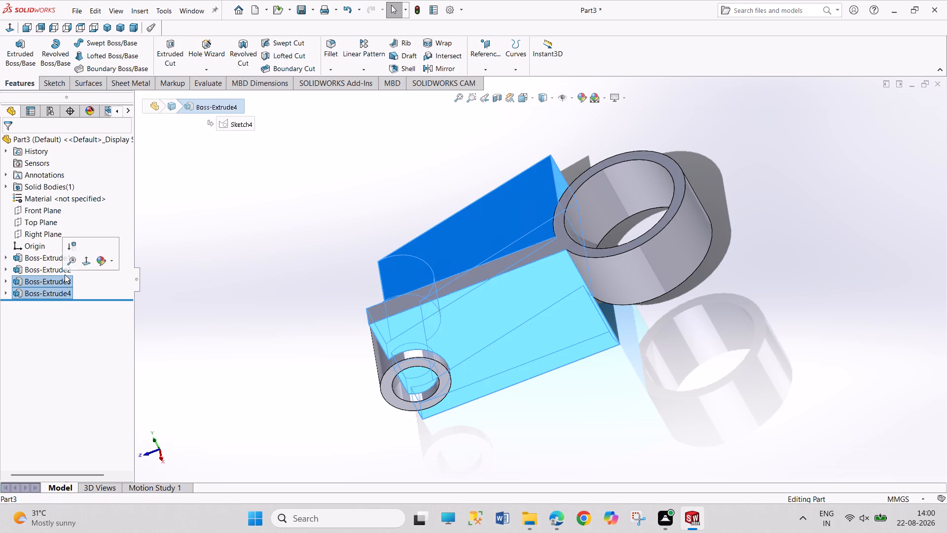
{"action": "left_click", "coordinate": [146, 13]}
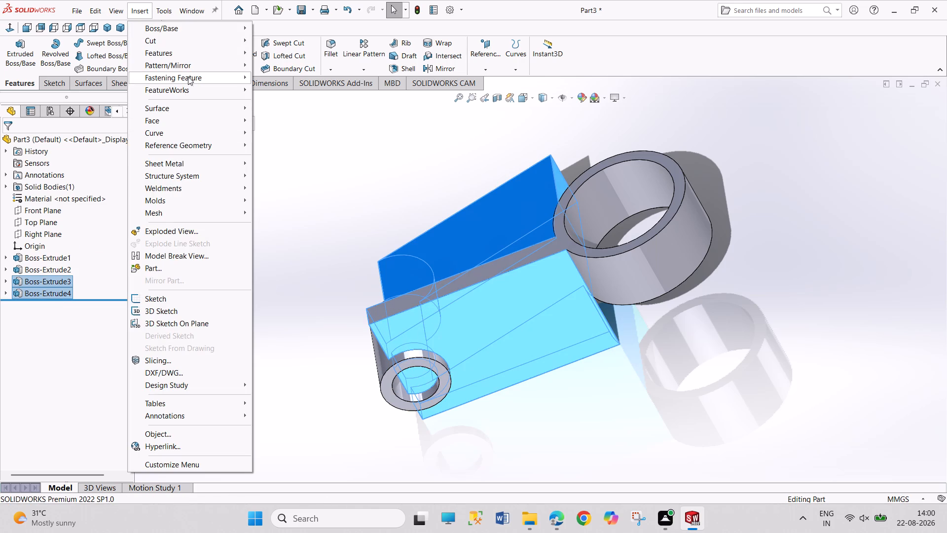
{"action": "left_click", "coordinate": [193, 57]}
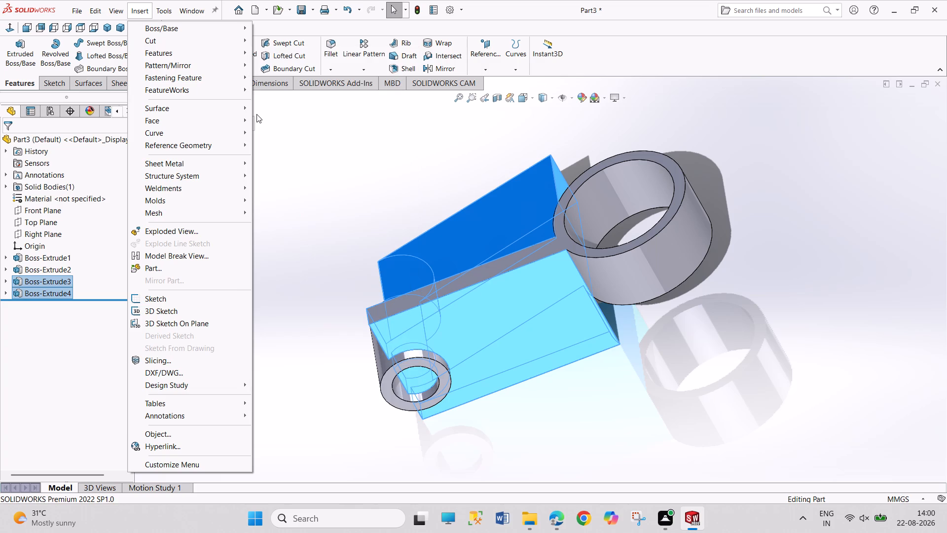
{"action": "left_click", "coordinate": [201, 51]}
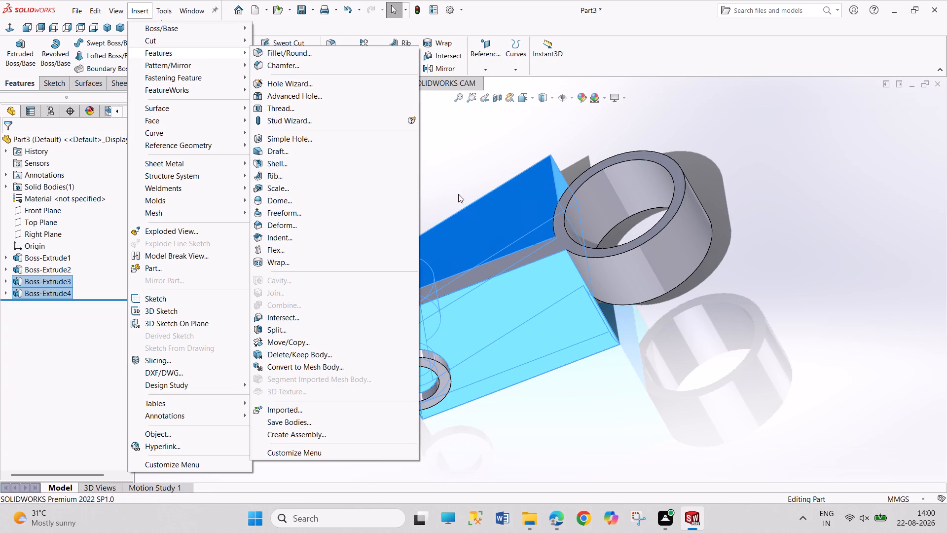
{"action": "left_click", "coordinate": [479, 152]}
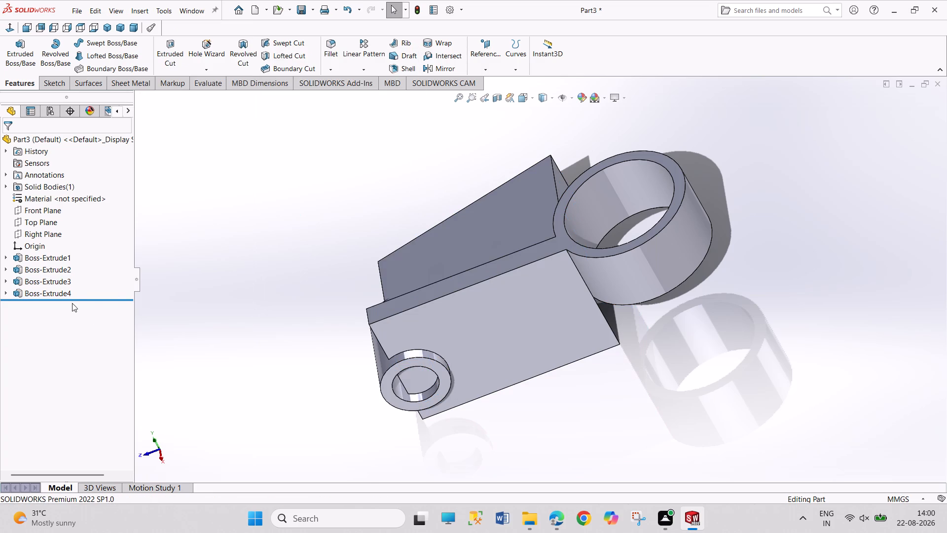
Select Boss-Extrude3 and Boss-Extrude4 together and examine from several angles how the plate and tapered extrusion overlap, then clear the selection.
{"action": "left_click", "coordinate": [53, 292]}
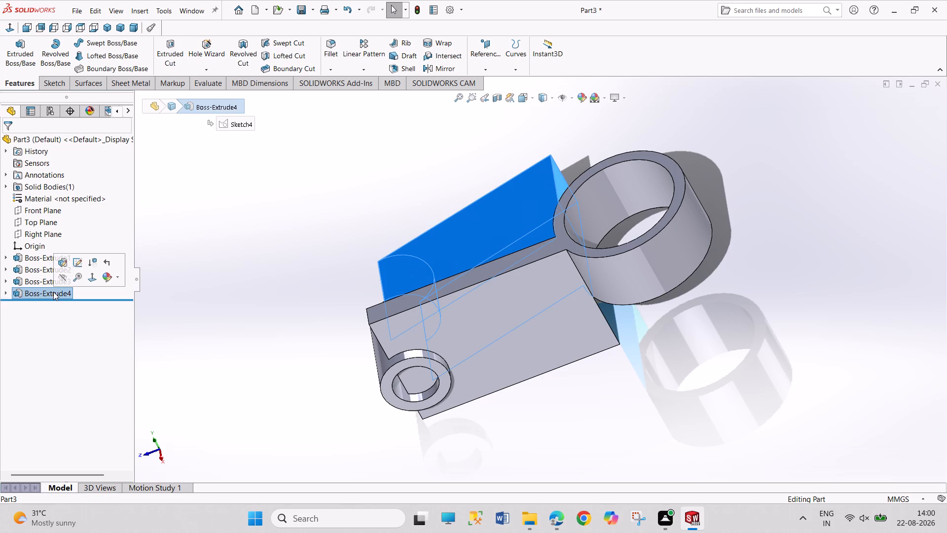
{"action": "left_click", "coordinate": [46, 279], "text": "ctrl"}
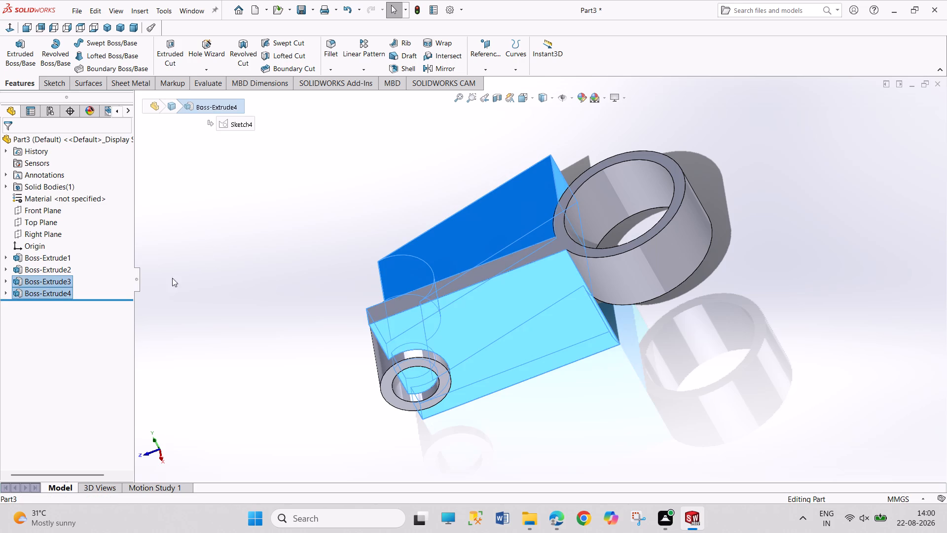
{"action": "middle_click_drag", "start_coordinate": [218, 253], "coordinate": [324, 303]}
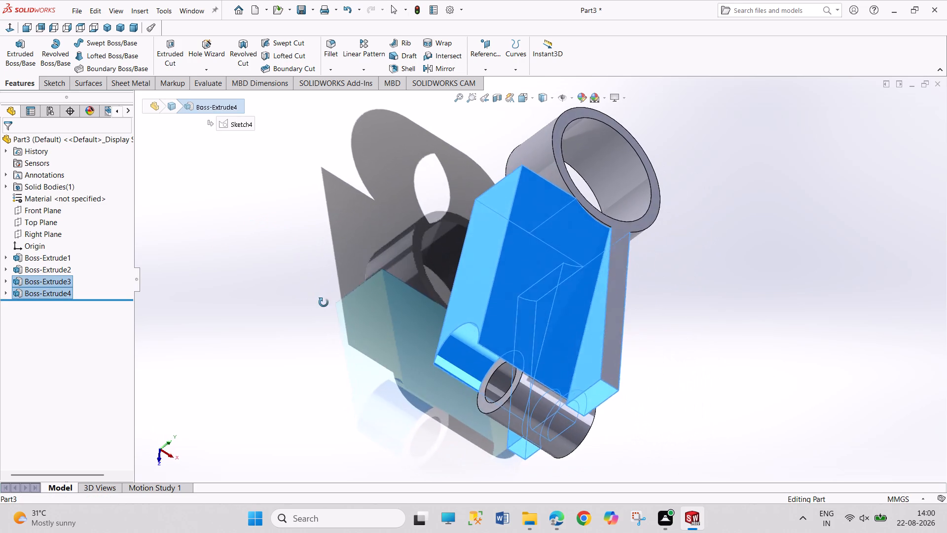
{"action": "middle_click_drag", "start_coordinate": [324, 303], "coordinate": [322, 330]}
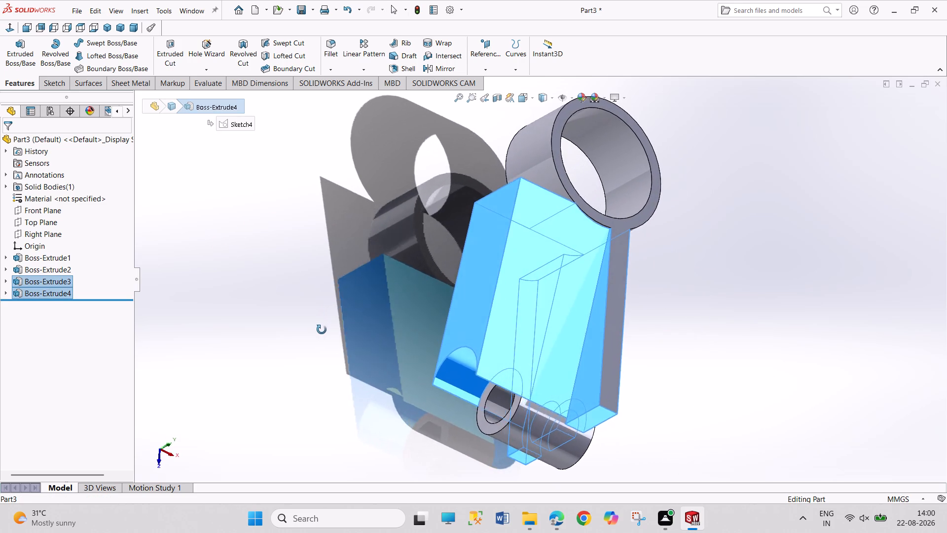
{"action": "middle_click_drag", "start_coordinate": [322, 330], "coordinate": [255, 247]}
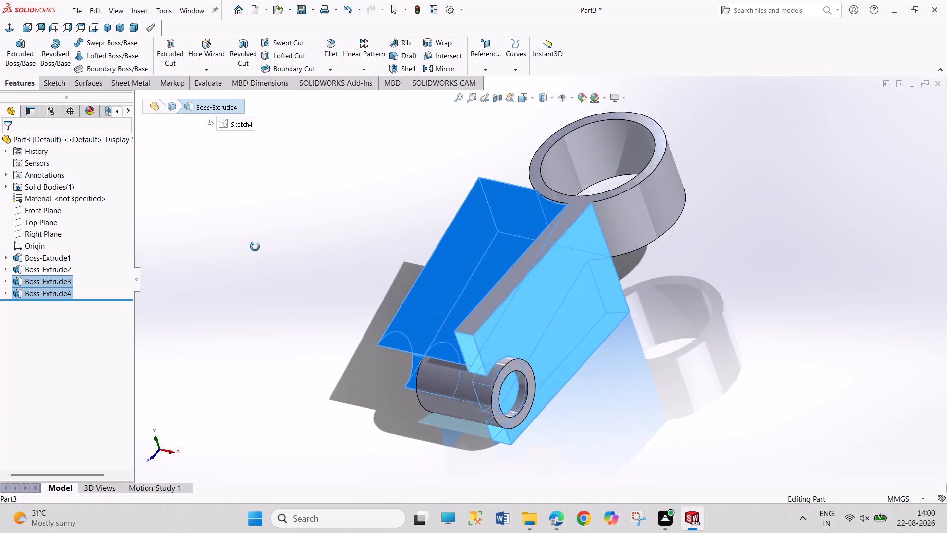
{"action": "middle_click_drag", "start_coordinate": [255, 247], "coordinate": [250, 234]}
{"action": "scroll", "coordinate": [250, 234], "scroll_direction": "up", "scroll_amount": 1}
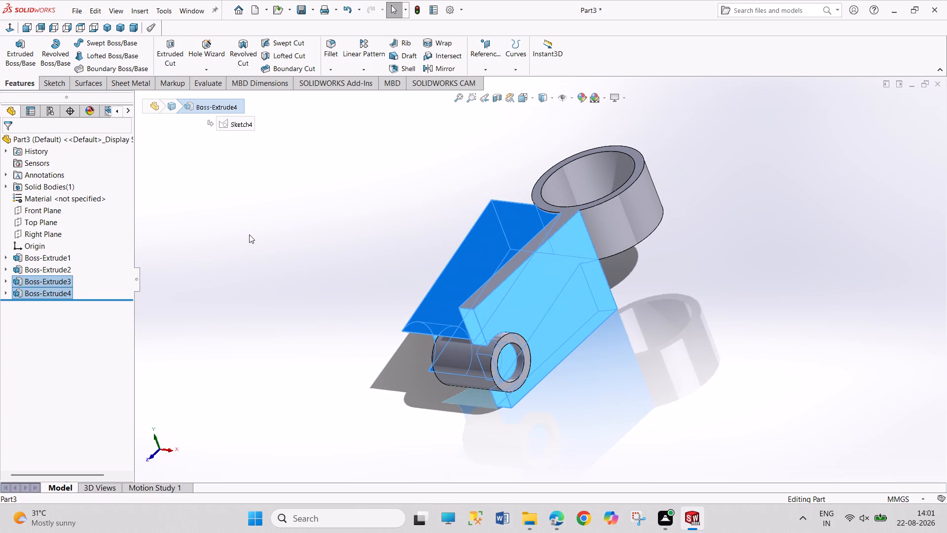
{"action": "left_click", "coordinate": [249, 234]}
Search for "COMBINE" in the file and model search.
{"action": "left_click", "coordinate": [795, 6]}
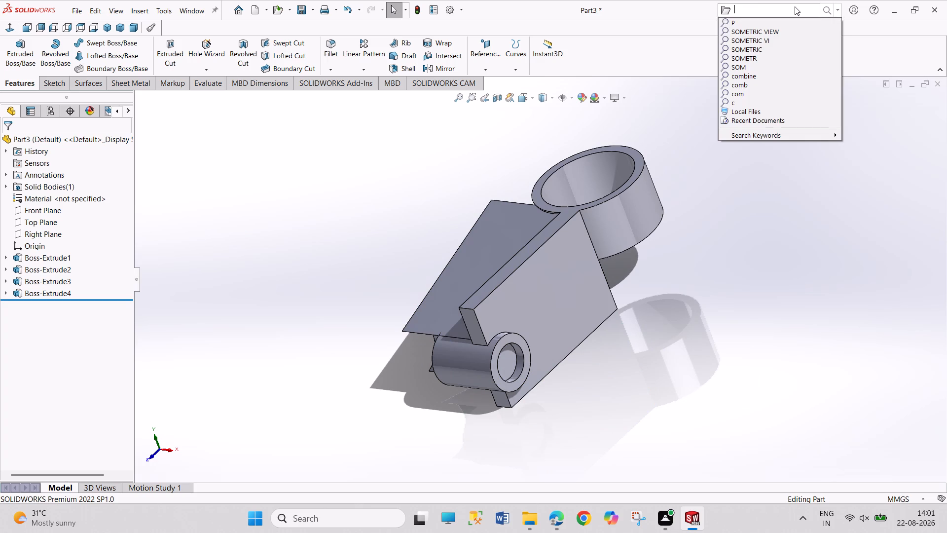
{"action": "type", "text": "COMBI"}
{"action": "type", "text": "NE"}
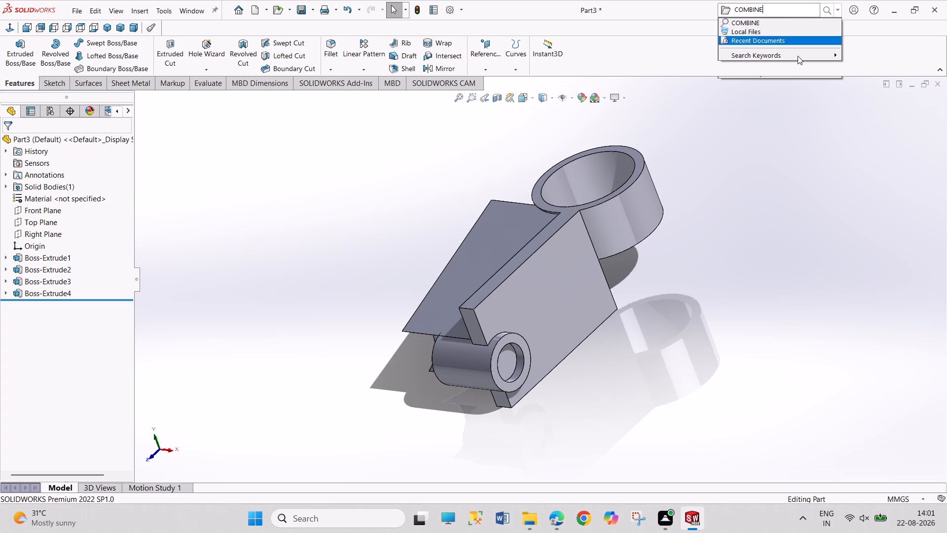
{"action": "key", "text": "Return"}
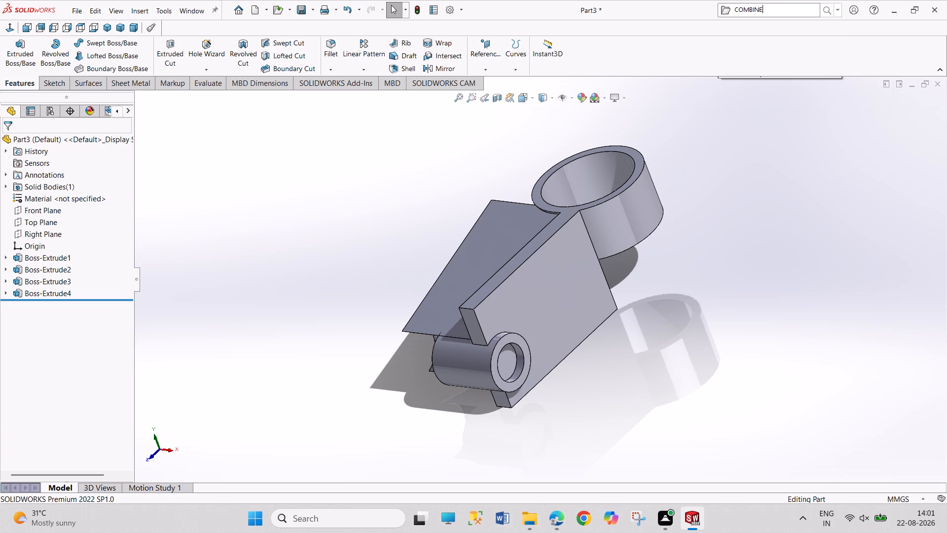
{"action": "left_click", "coordinate": [724, 8]}
{"action": "left_click", "coordinate": [724, 8]}
{"action": "left_click", "coordinate": [826, 10]}
{"action": "left_click", "coordinate": [738, 167]}
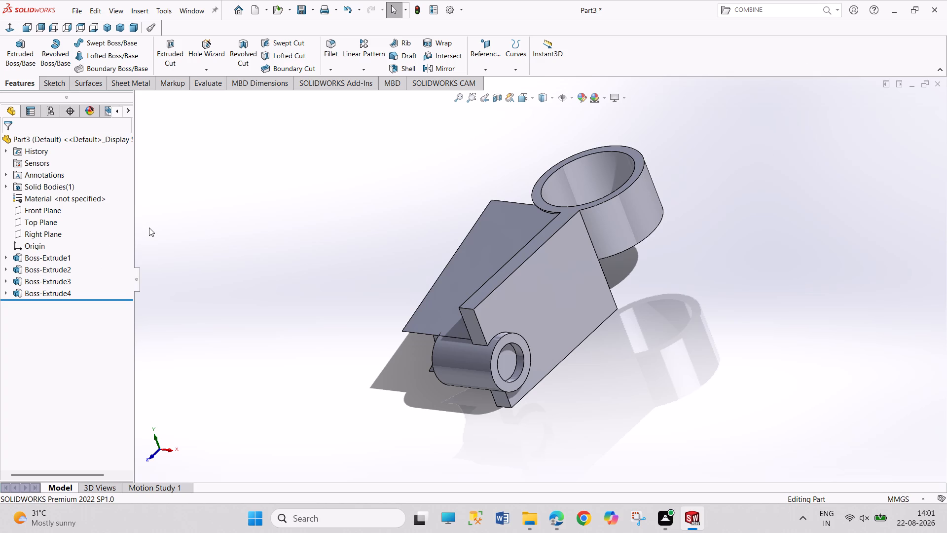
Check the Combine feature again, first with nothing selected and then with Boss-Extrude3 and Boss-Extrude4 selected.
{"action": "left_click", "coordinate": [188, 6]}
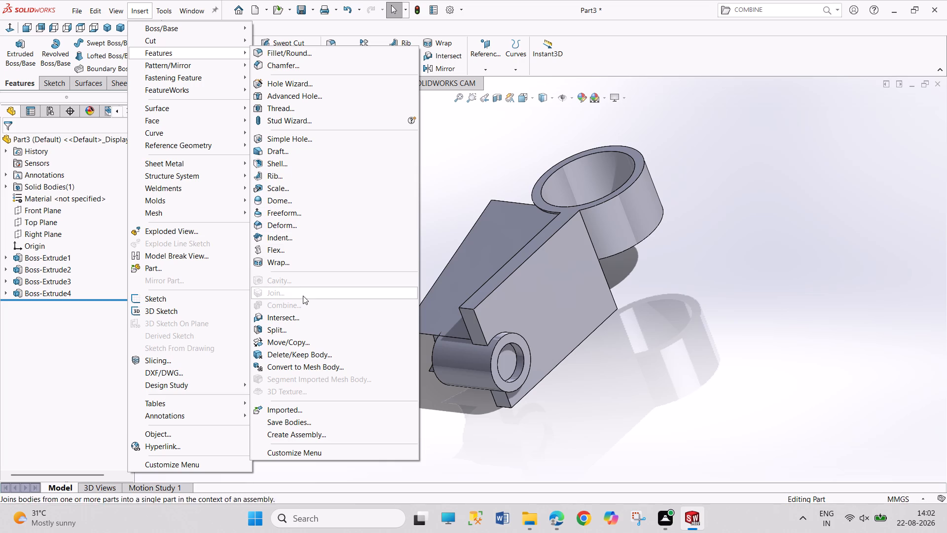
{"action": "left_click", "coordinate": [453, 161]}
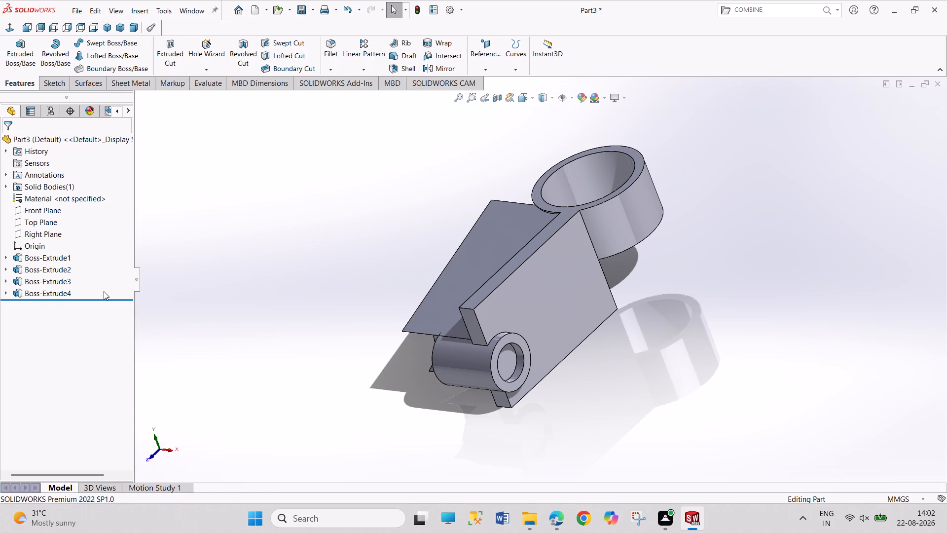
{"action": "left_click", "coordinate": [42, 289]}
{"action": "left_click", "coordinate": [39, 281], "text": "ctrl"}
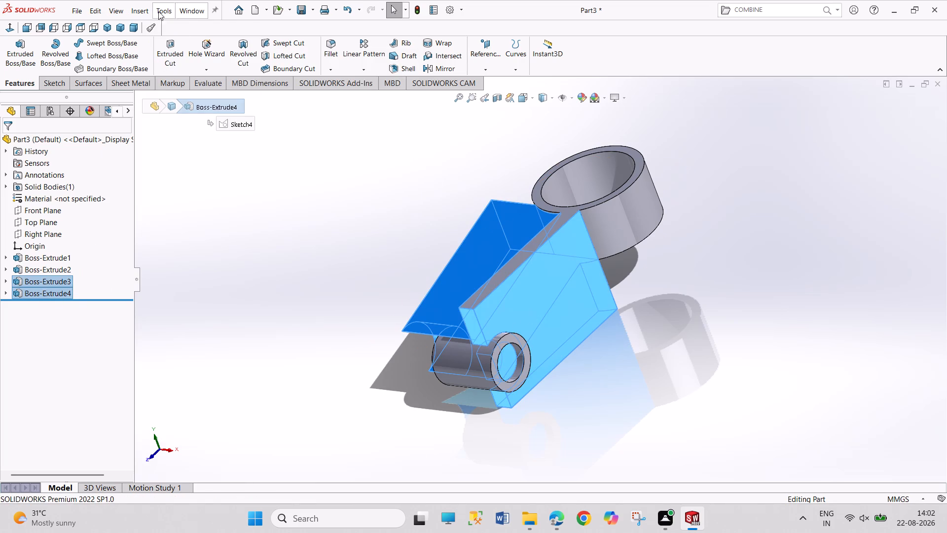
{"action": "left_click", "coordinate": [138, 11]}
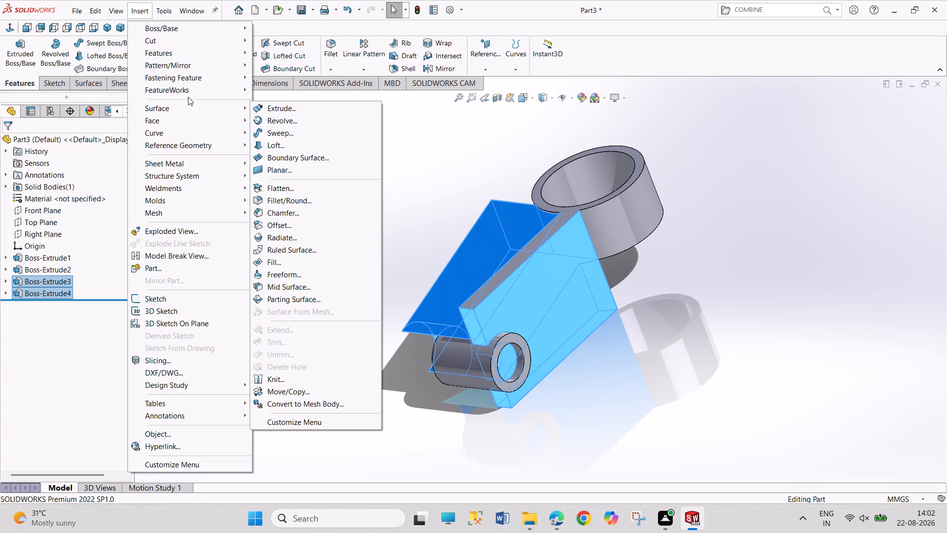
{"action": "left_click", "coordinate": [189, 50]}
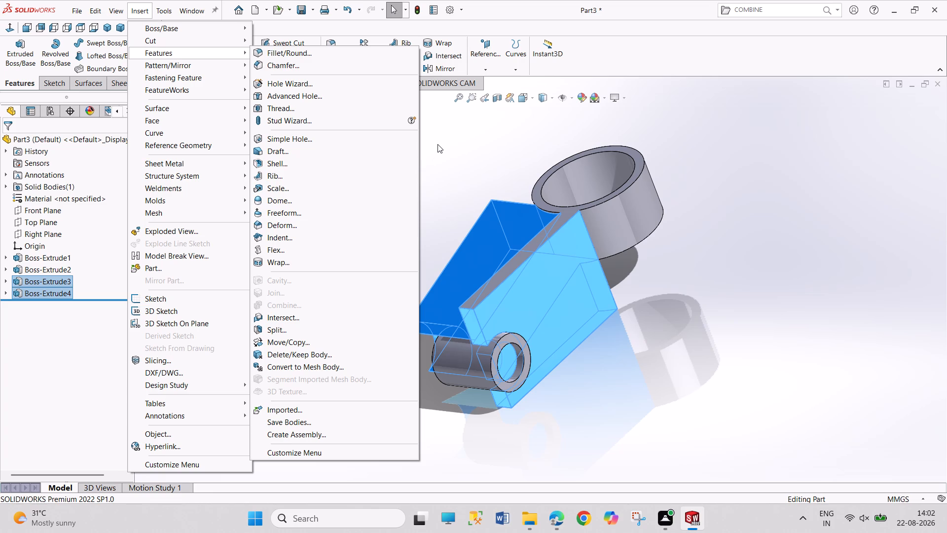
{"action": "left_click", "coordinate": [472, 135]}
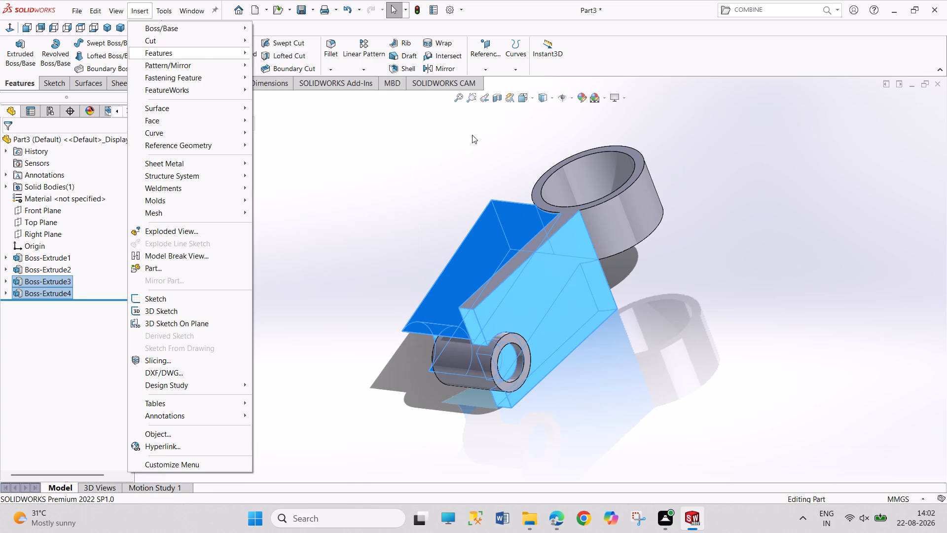
Select all four extrusions, Boss-Extrude1 to Boss-Extrude4, and check whether Combine can be used on them.
{"action": "left_click", "coordinate": [624, 197]}
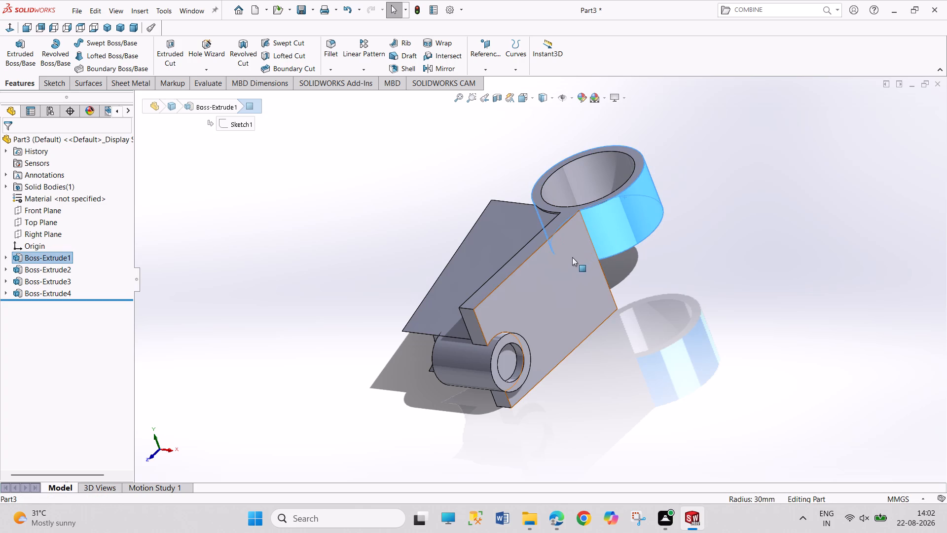
{"action": "left_click", "coordinate": [565, 265], "text": "ctrl"}
{"action": "left_click", "coordinate": [500, 242], "text": "ctrl"}
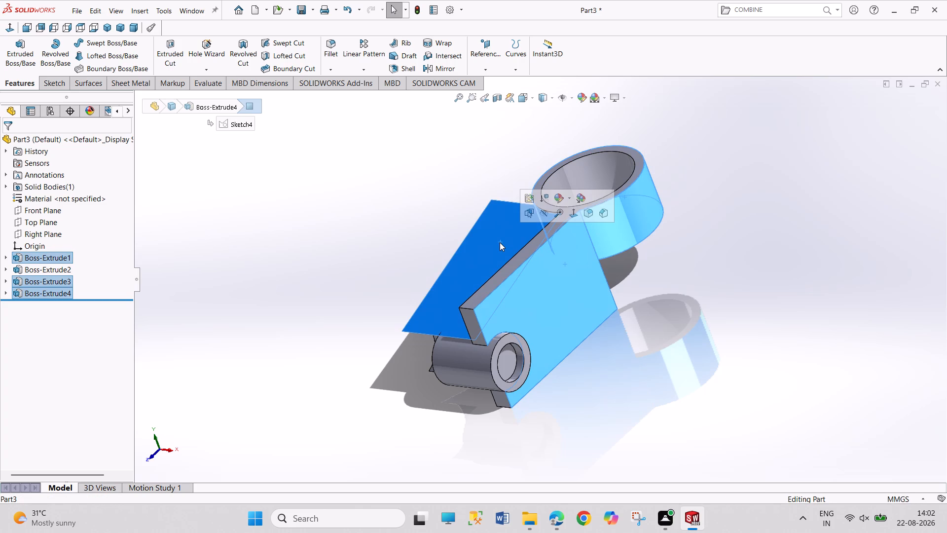
{"action": "left_click", "coordinate": [52, 267], "text": "ctrl"}
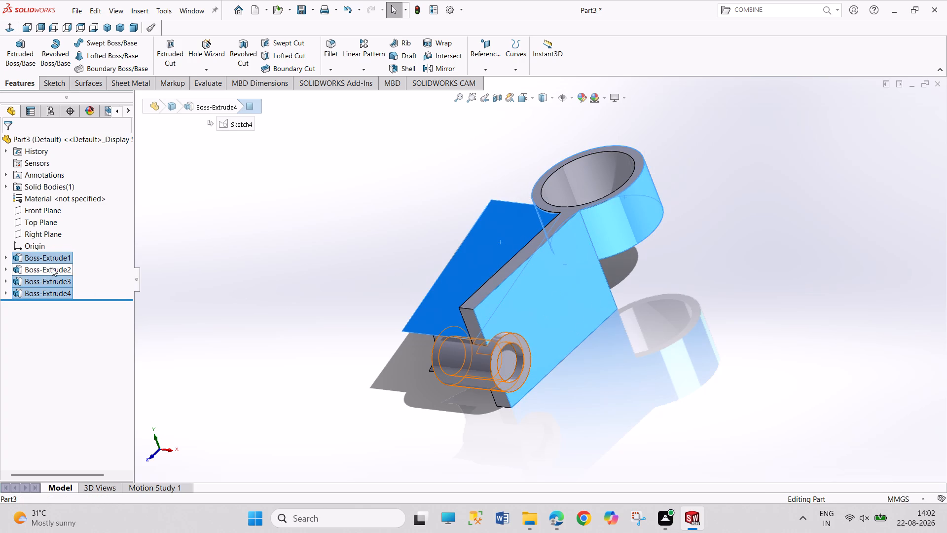
{"action": "left_click", "coordinate": [51, 278], "text": "ctrl"}
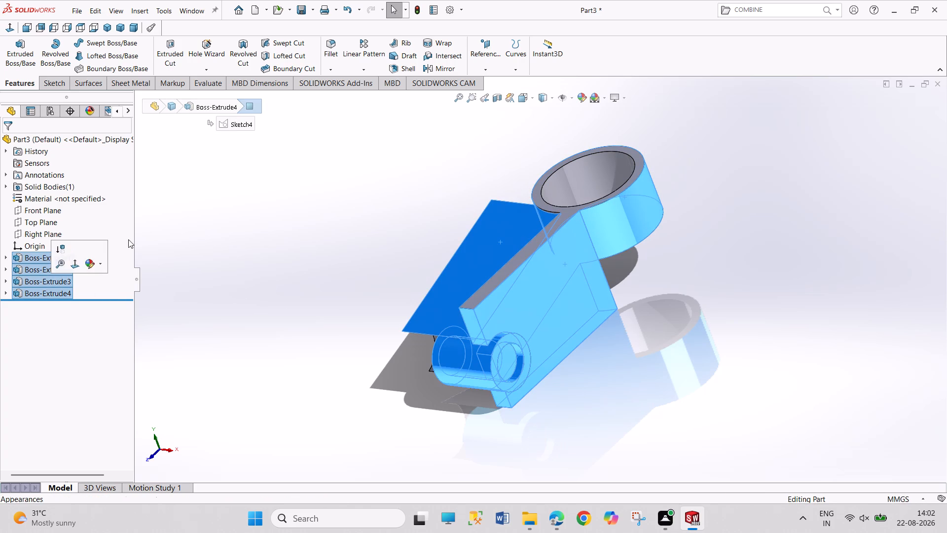
{"action": "left_click", "coordinate": [145, 14]}
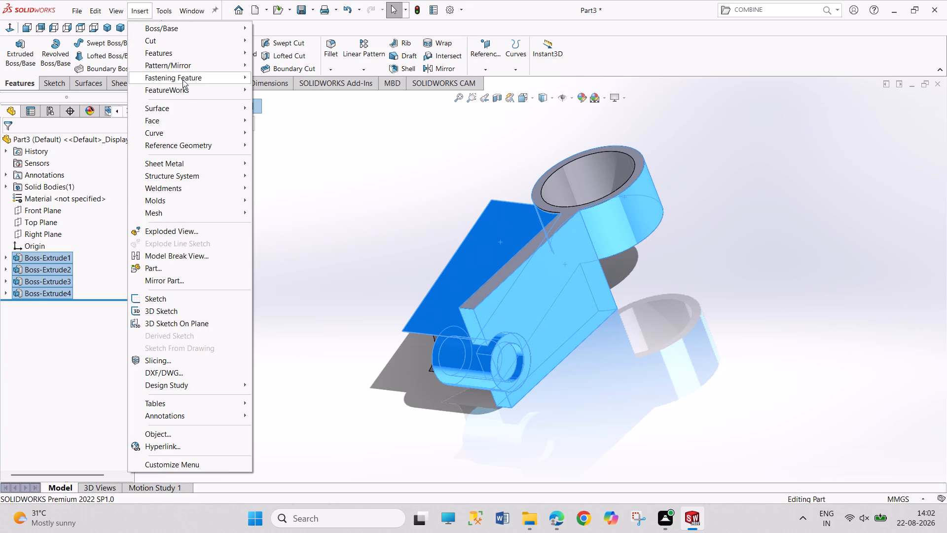
{"action": "left_click", "coordinate": [185, 55]}
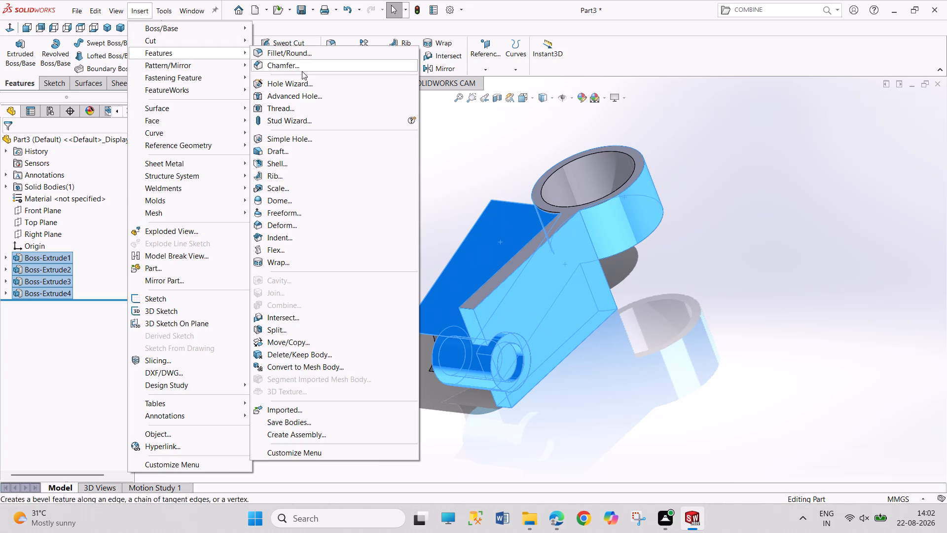
{"action": "left_click", "coordinate": [319, 301]}
{"action": "triple_click", "coordinate": [319, 301]}
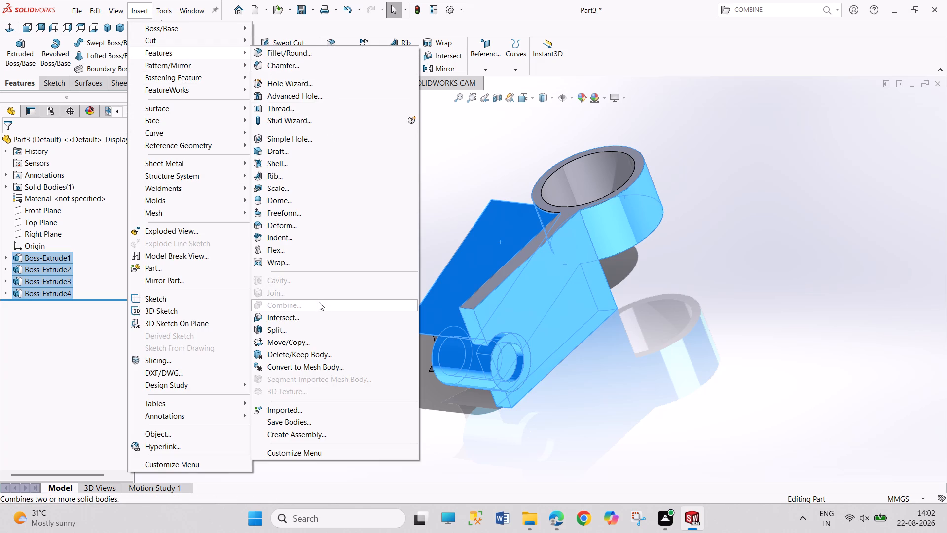
{"action": "left_click", "coordinate": [483, 172]}
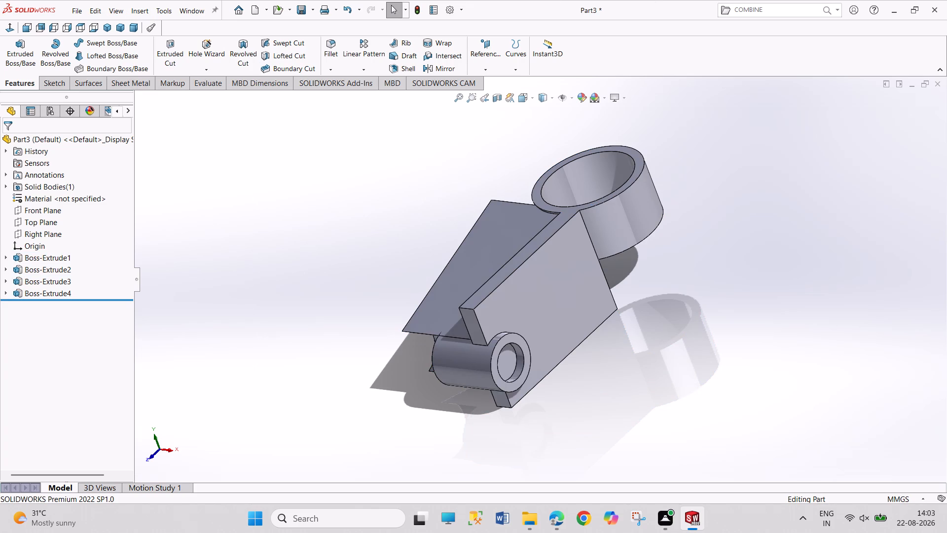
Search for "COMBINE" again in the file and model search.
{"action": "left_click", "coordinate": [798, 10]}
{"action": "key", "text": "BackSpace"}
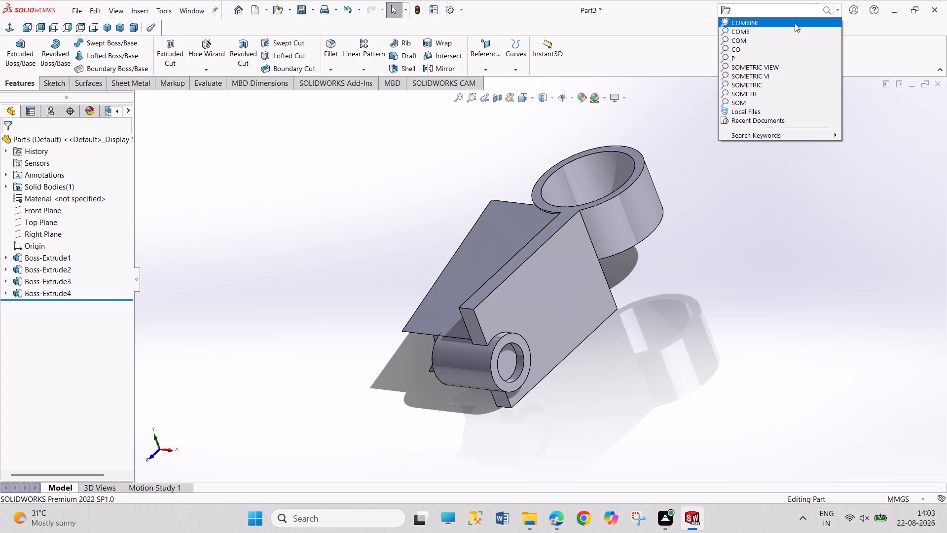
{"action": "left_click", "coordinate": [761, 27]}
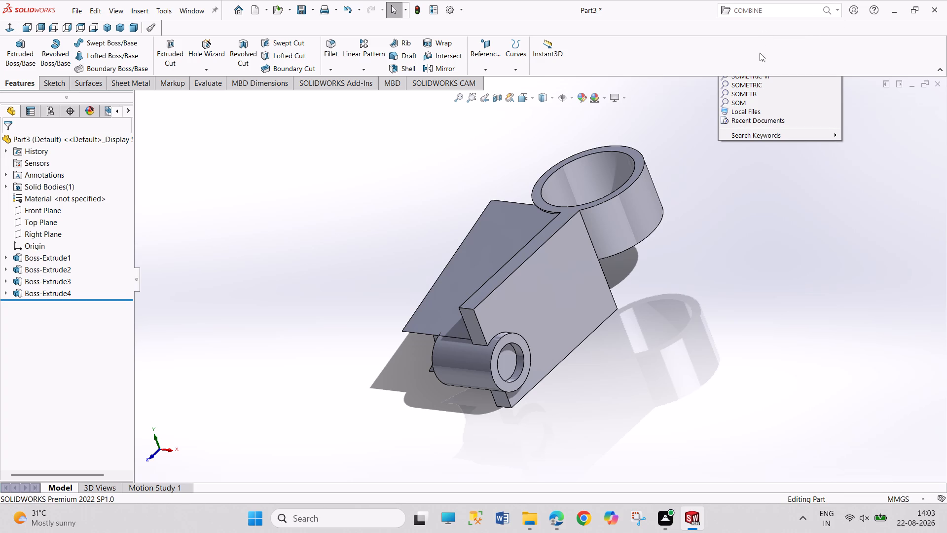
{"action": "left_click", "coordinate": [738, 167]}
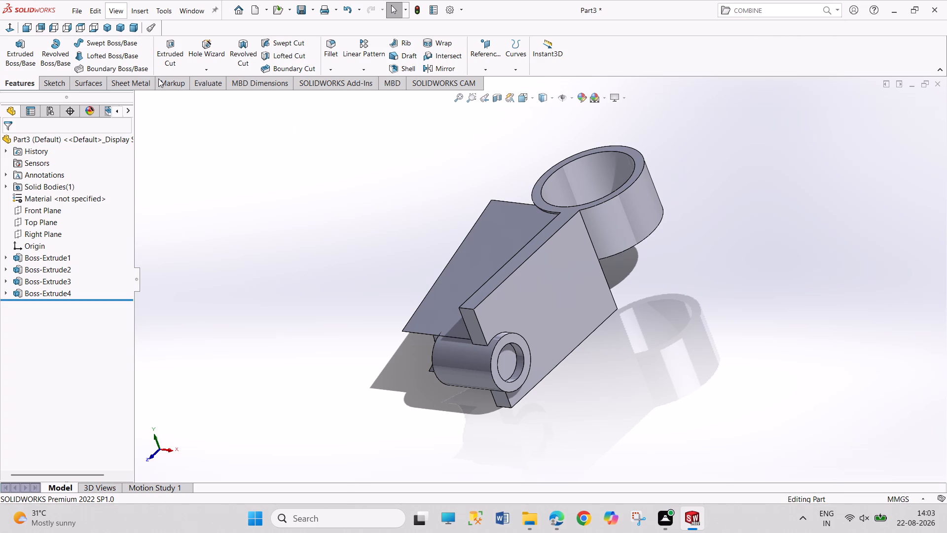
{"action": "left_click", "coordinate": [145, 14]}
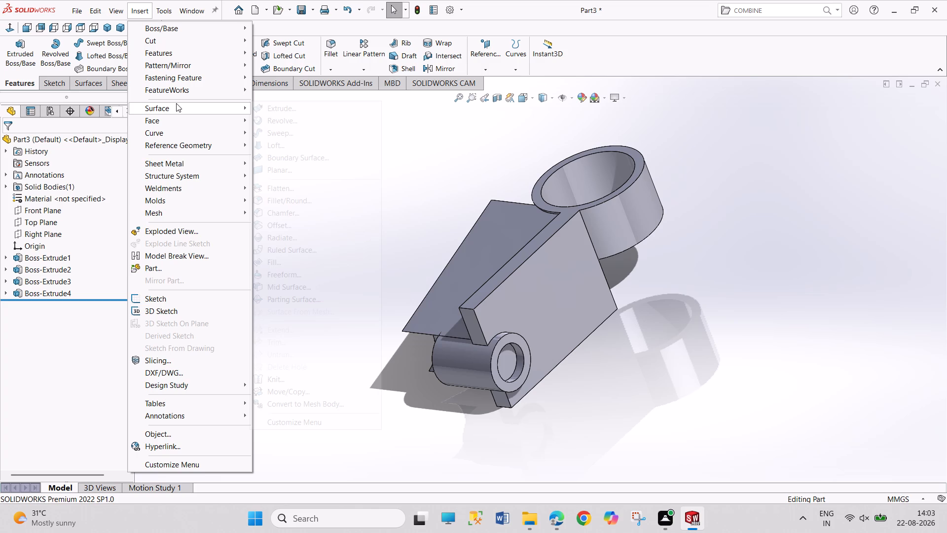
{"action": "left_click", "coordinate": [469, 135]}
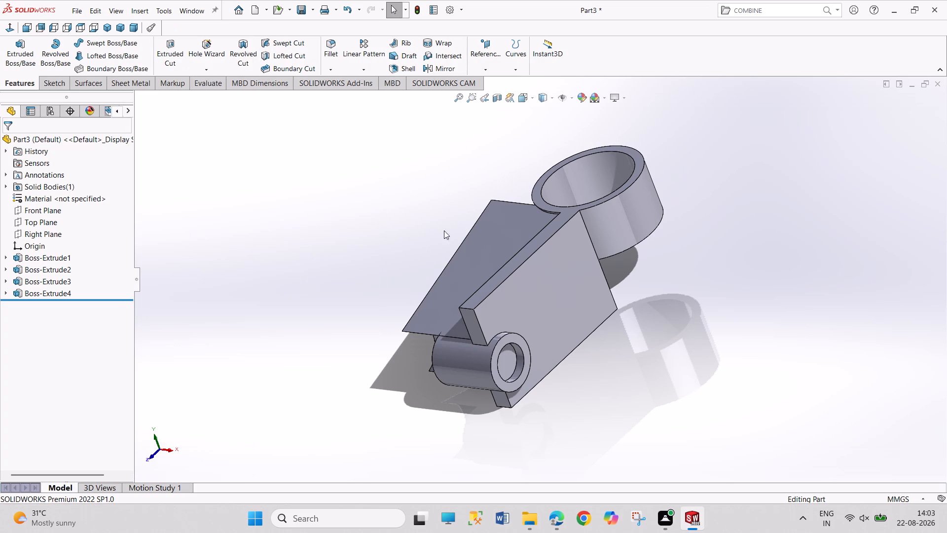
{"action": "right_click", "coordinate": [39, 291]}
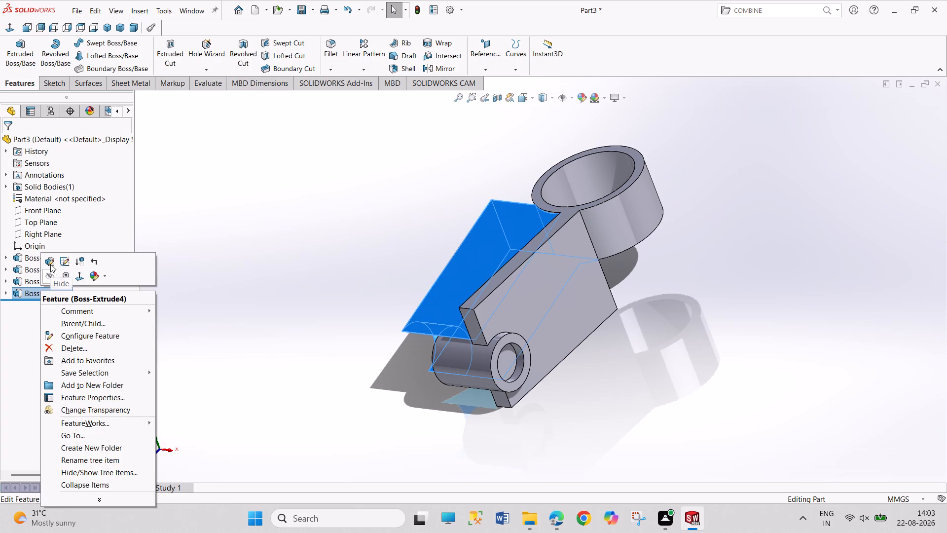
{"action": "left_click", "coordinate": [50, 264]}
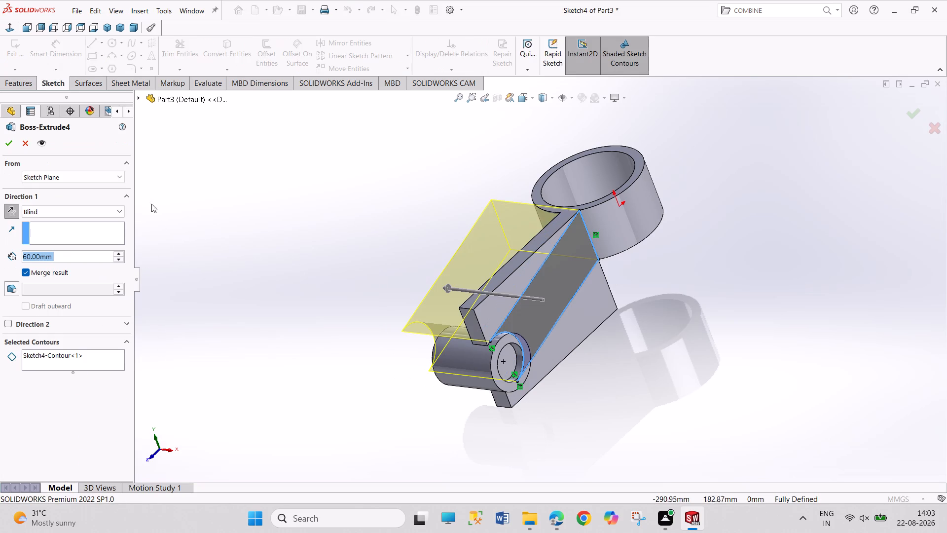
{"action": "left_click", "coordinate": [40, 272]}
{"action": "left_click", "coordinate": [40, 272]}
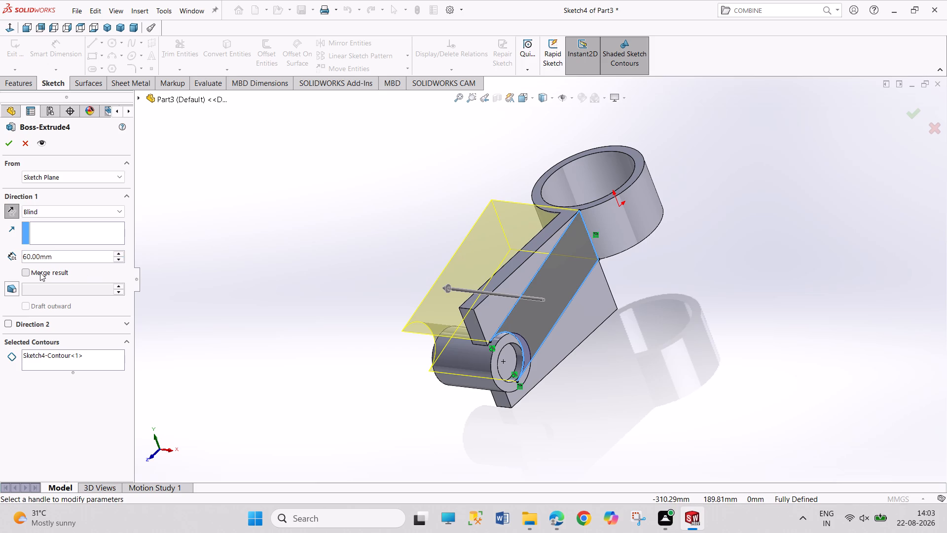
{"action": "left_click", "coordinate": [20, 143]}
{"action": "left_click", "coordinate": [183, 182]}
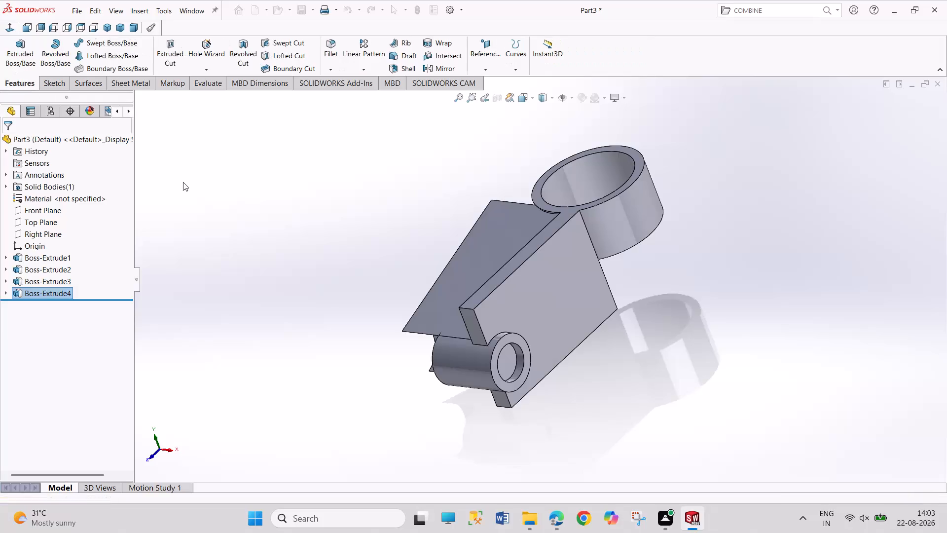
Undo the tapered arm's extrusion, Boss-Extrude4, and return to its open profile sketch, keeping both lines tangent to the tube's circle.
{"action": "middle_click_drag", "start_coordinate": [210, 194], "coordinate": [536, 188]}
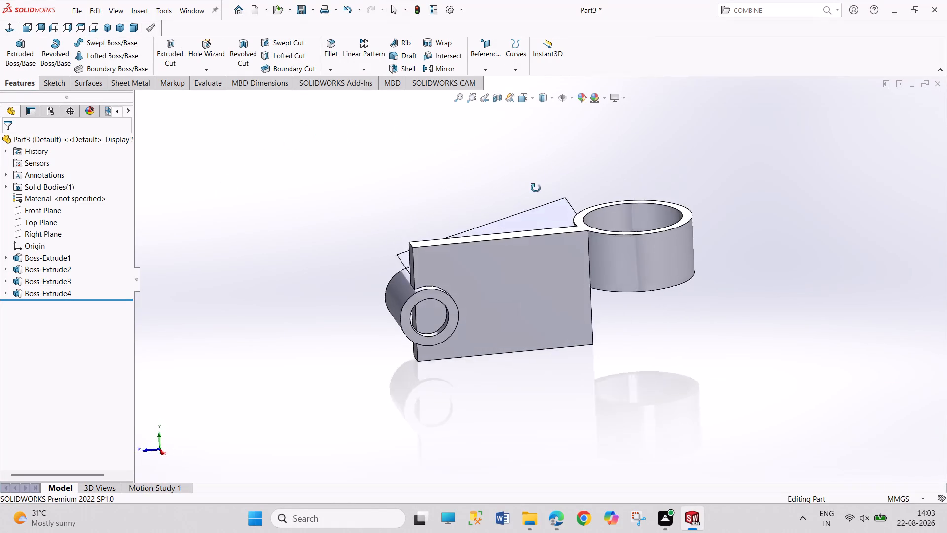
{"action": "middle_click_drag", "start_coordinate": [536, 188], "coordinate": [232, 303]}
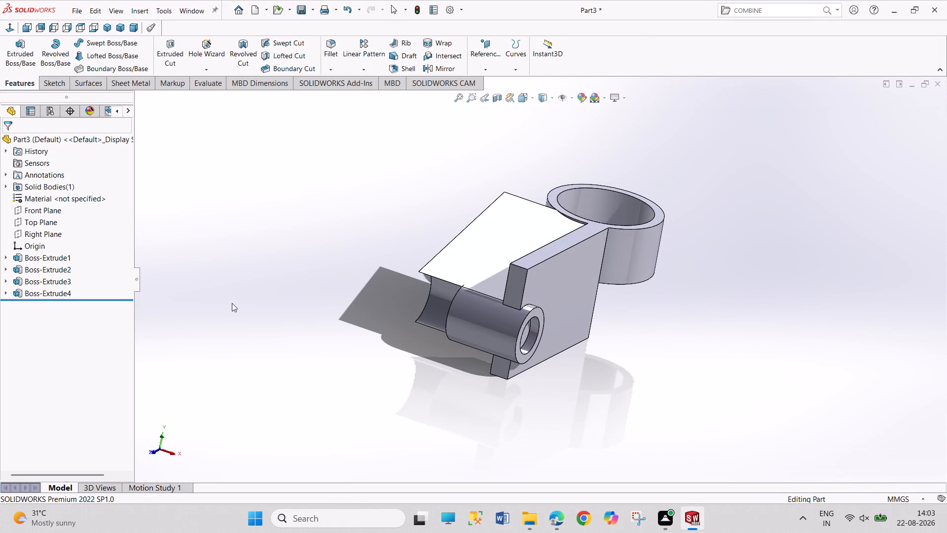
{"action": "key", "text": "ctrl+z"}
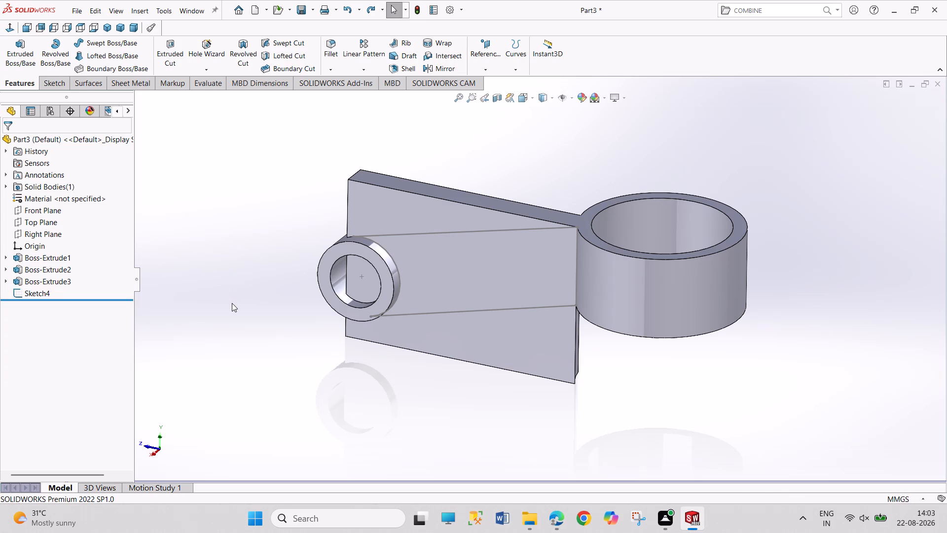
{"action": "key", "text": "ctrl+z"}
{"action": "key", "text": "ctrl+z"}
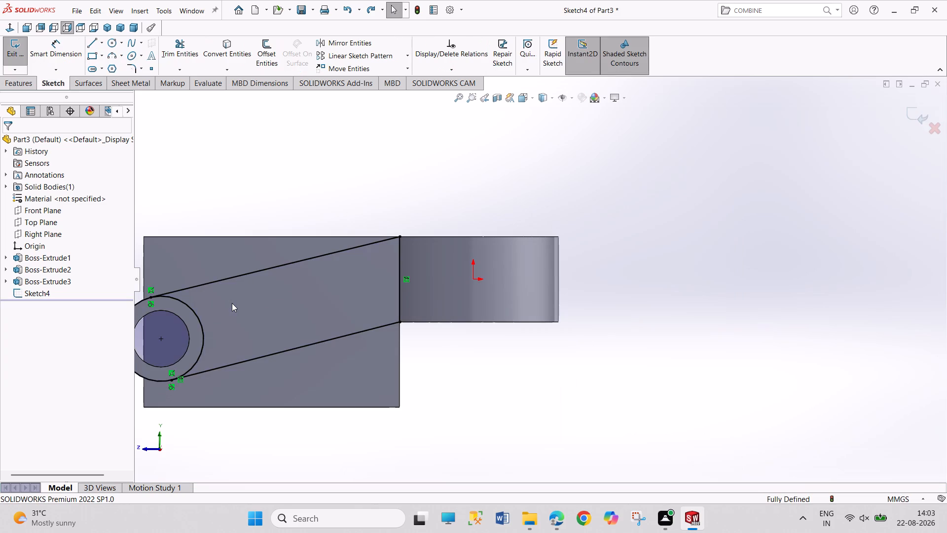
{"action": "key", "text": "ctrl+z"}
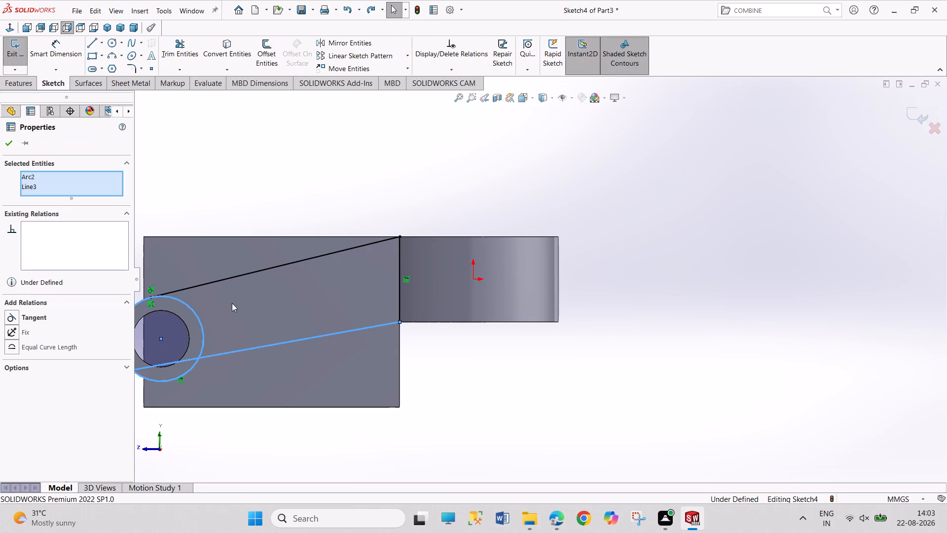
{"action": "key", "text": "ctrl+y"}
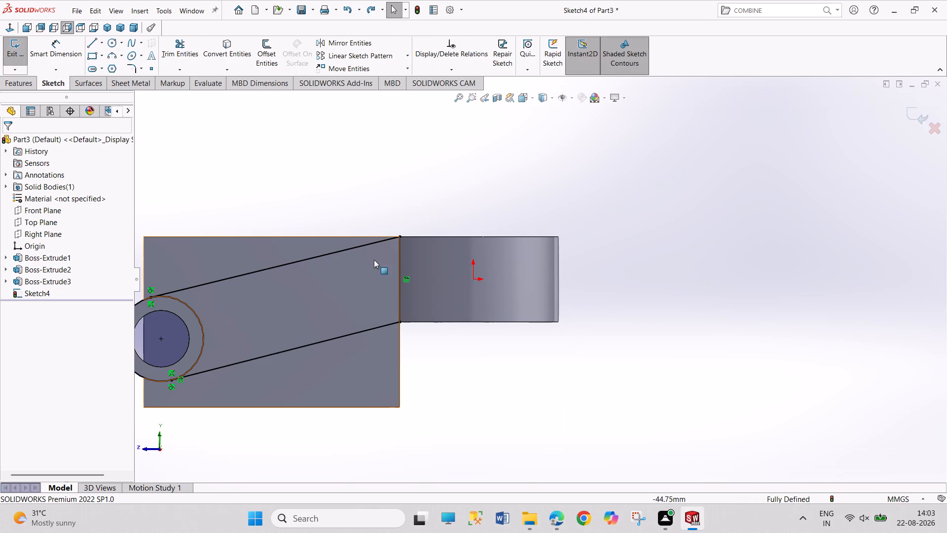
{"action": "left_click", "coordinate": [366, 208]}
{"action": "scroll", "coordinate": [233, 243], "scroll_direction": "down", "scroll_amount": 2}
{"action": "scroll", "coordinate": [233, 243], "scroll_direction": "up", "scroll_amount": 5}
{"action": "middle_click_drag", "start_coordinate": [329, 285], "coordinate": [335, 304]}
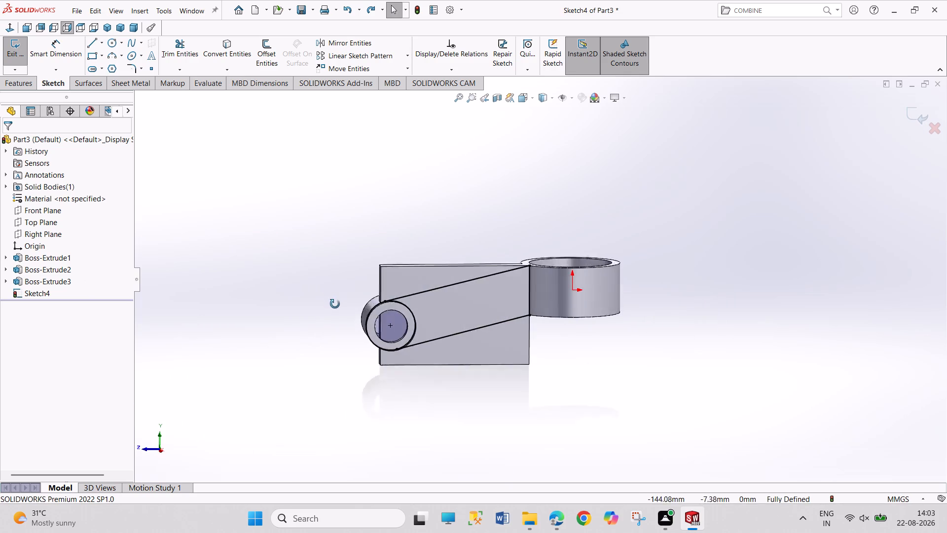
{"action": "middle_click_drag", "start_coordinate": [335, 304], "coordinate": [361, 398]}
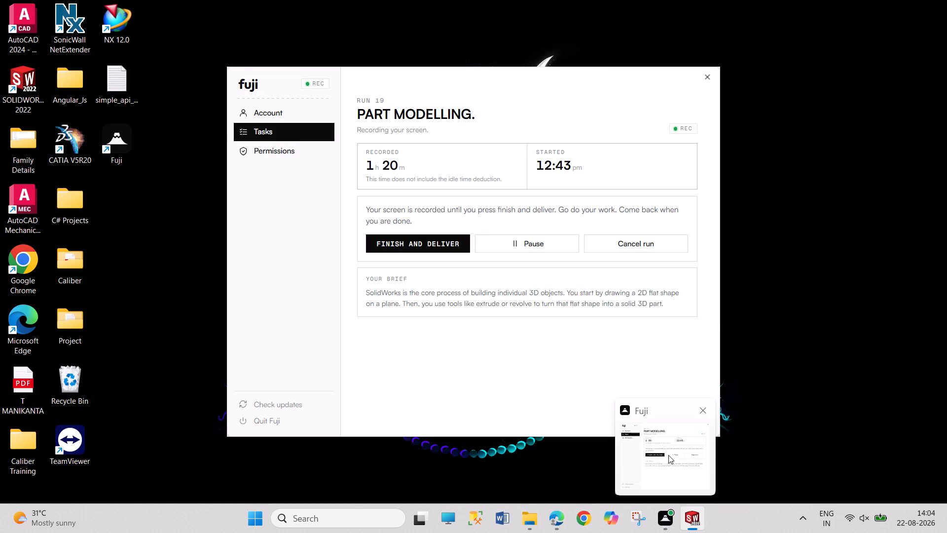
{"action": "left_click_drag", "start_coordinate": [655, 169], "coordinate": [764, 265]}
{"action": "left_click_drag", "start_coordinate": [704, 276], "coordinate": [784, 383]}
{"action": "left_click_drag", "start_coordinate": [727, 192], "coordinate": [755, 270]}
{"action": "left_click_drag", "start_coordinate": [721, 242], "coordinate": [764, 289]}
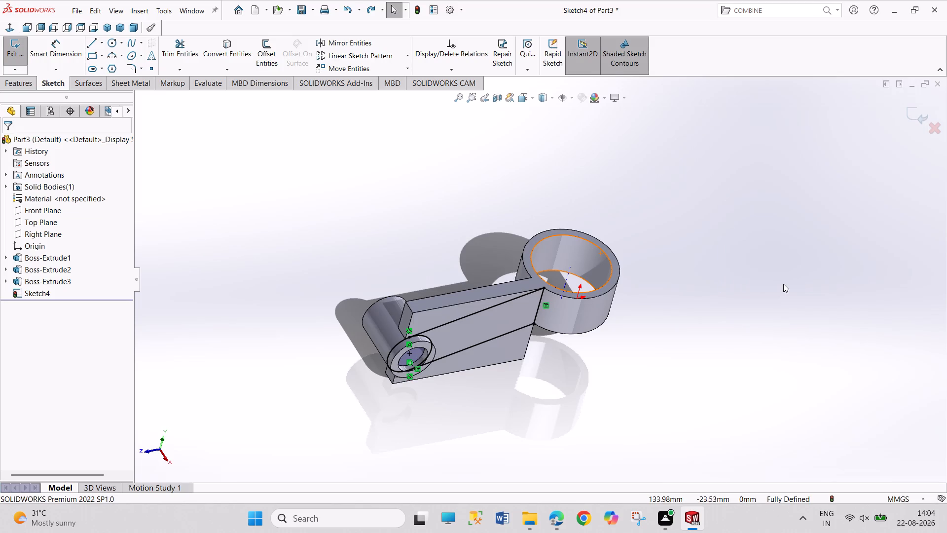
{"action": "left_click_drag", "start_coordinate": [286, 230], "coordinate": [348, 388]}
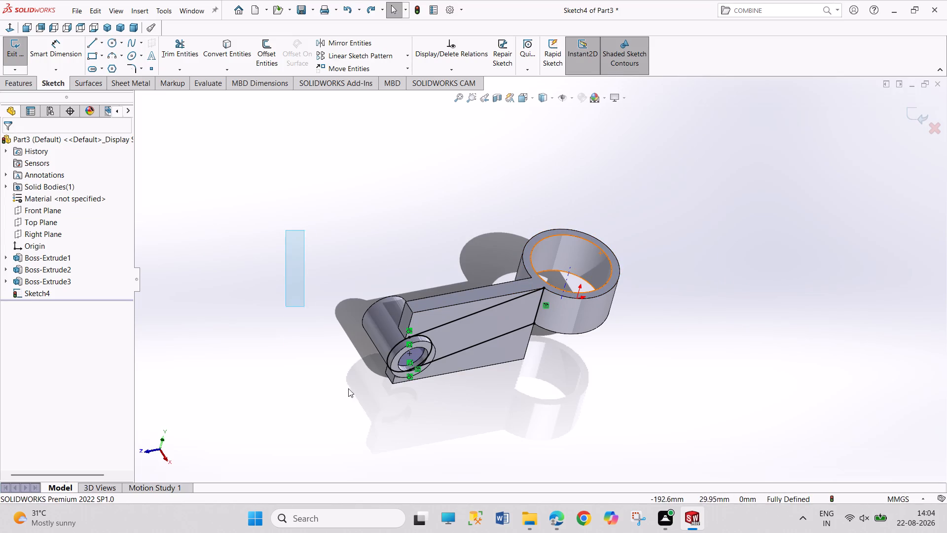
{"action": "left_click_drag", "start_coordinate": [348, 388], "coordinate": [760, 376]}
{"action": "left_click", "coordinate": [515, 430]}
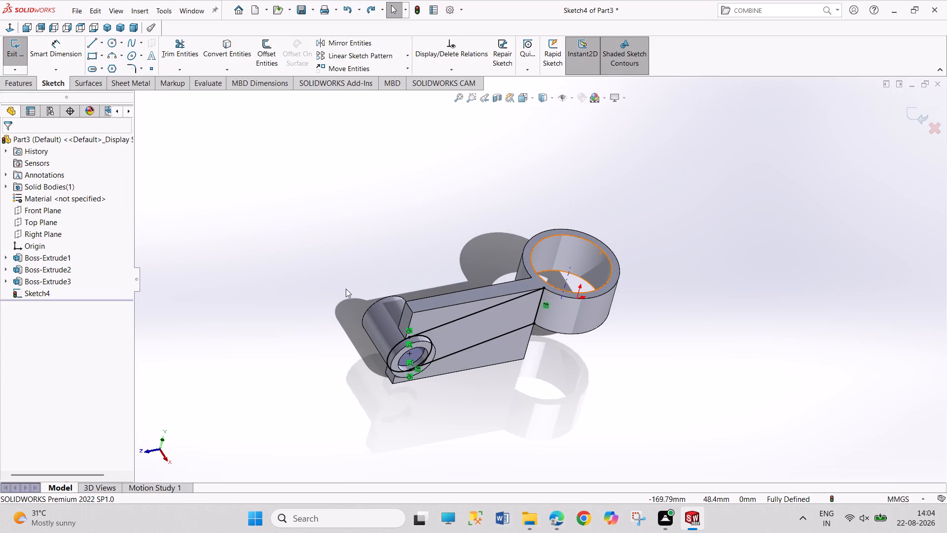
Create a new part document and start a sketch on the Front Plane.
{"action": "key", "text": "ctrl+n"}
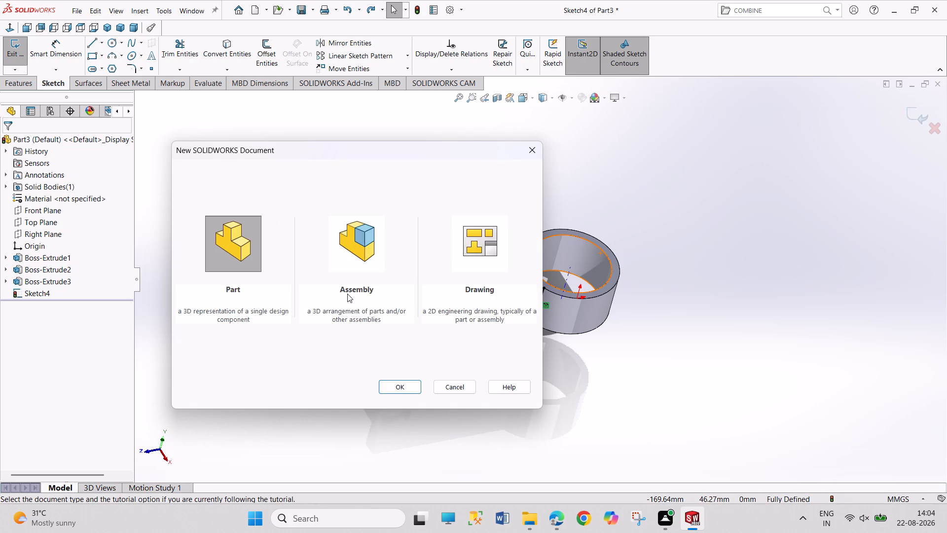
{"action": "key", "text": "Return"}
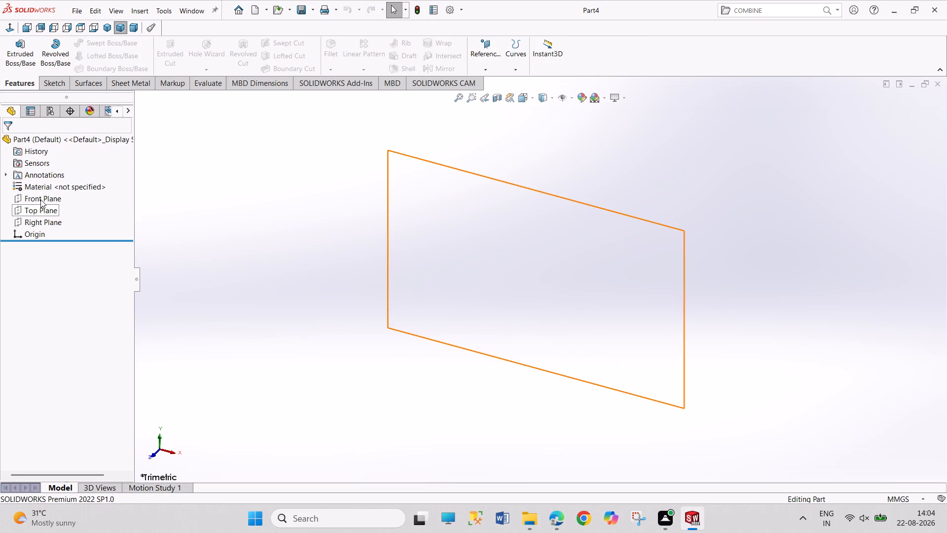
{"action": "left_click", "coordinate": [40, 199]}
{"action": "left_click", "coordinate": [48, 189]}
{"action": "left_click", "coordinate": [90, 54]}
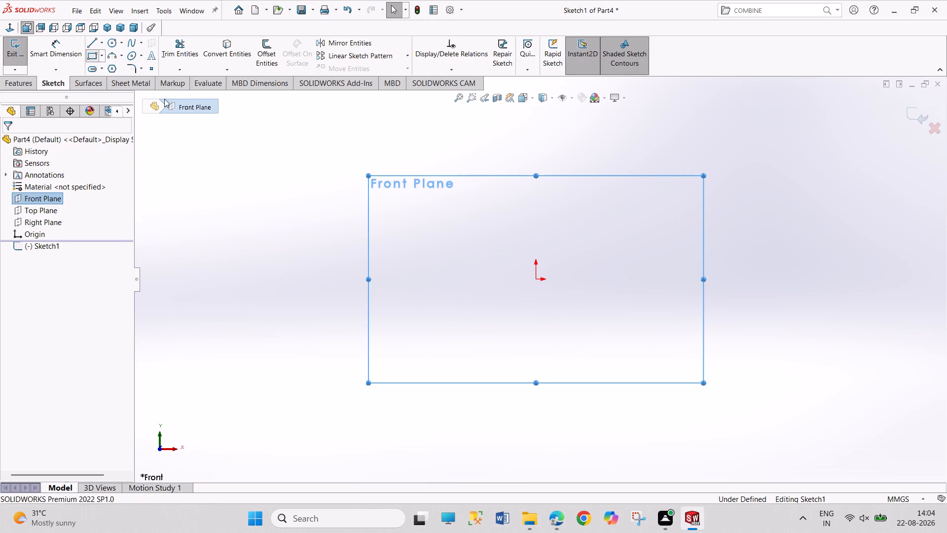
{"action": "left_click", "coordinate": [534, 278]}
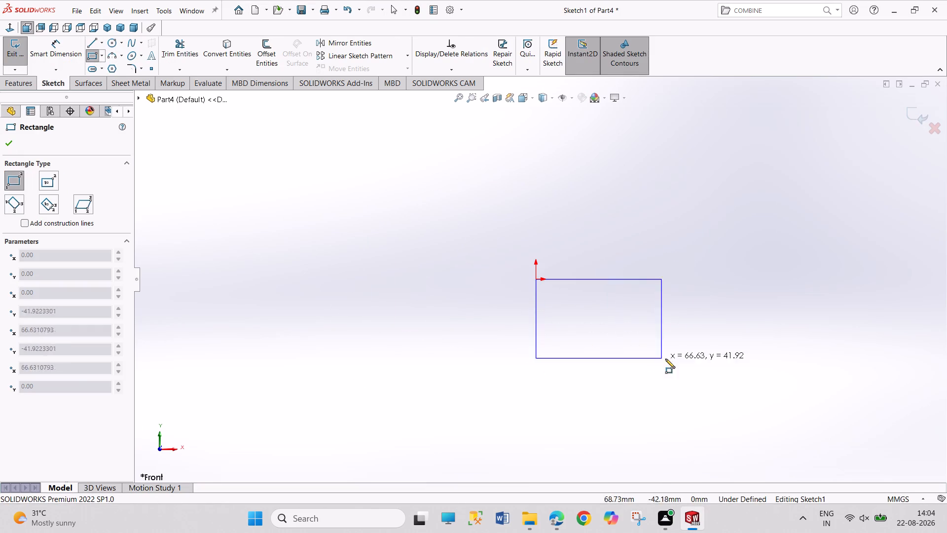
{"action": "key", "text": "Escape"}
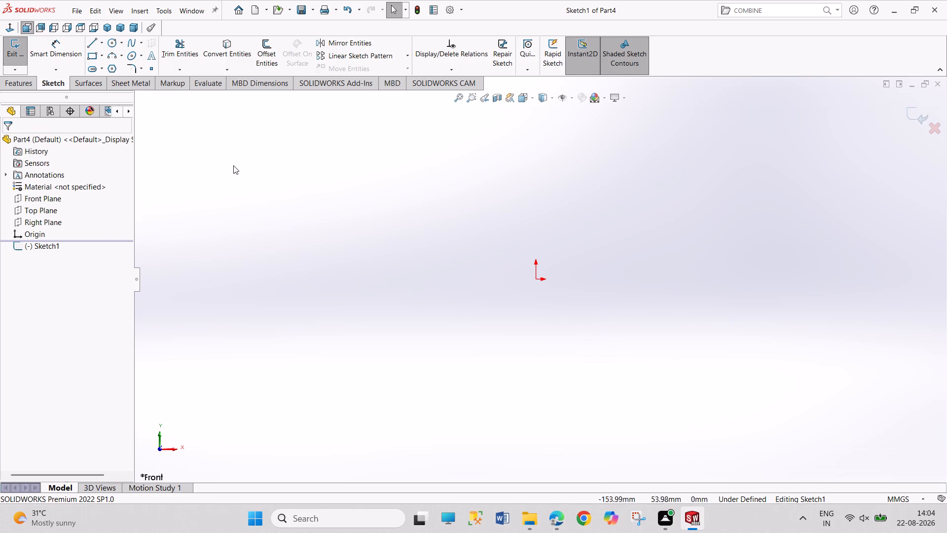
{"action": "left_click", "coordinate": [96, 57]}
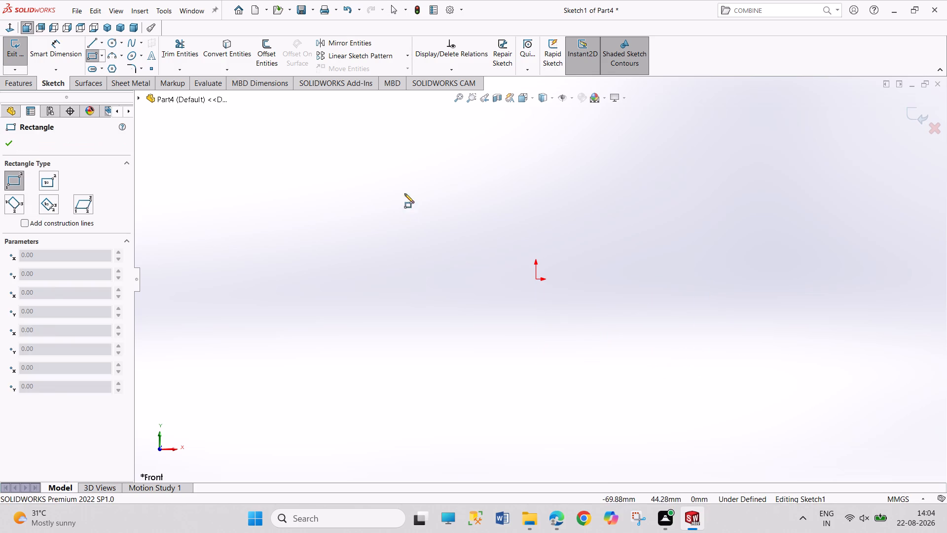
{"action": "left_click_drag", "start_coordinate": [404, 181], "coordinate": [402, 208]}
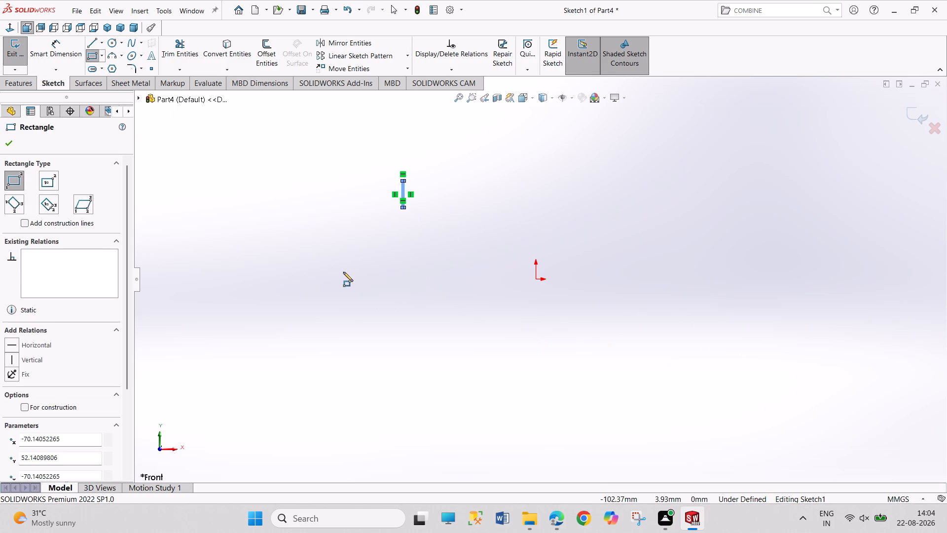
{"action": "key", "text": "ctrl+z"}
Sketch a wide corner rectangle enclosing the origin on the Front Plane.
{"action": "left_click", "coordinate": [93, 54]}
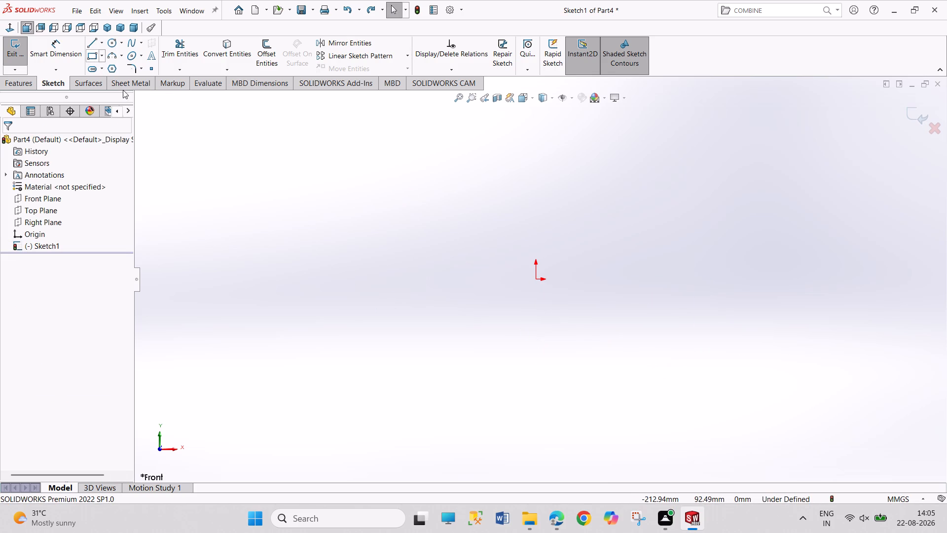
{"action": "left_click_drag", "start_coordinate": [407, 217], "coordinate": [407, 222]}
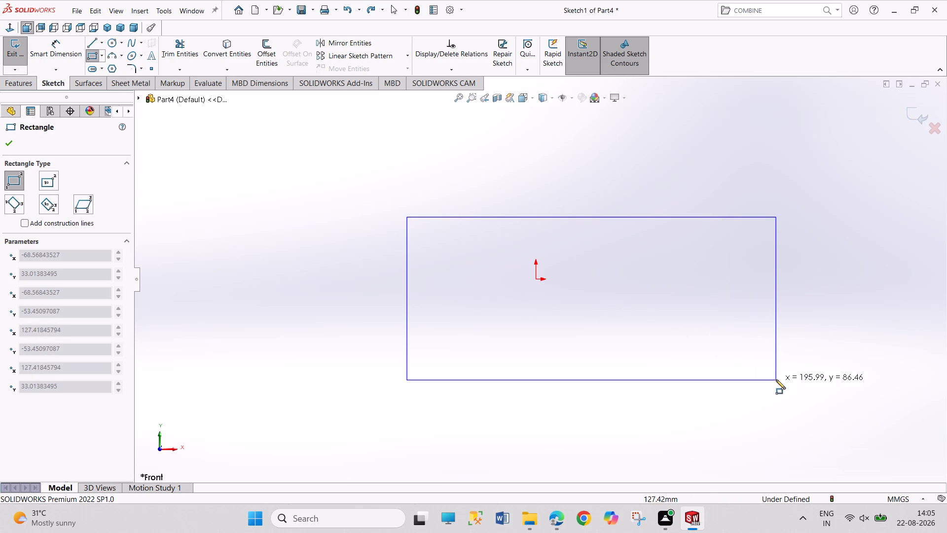
{"action": "left_click", "coordinate": [721, 356]}
{"action": "right_click", "coordinate": [781, 332]}
{"action": "left_click", "coordinate": [789, 343]}
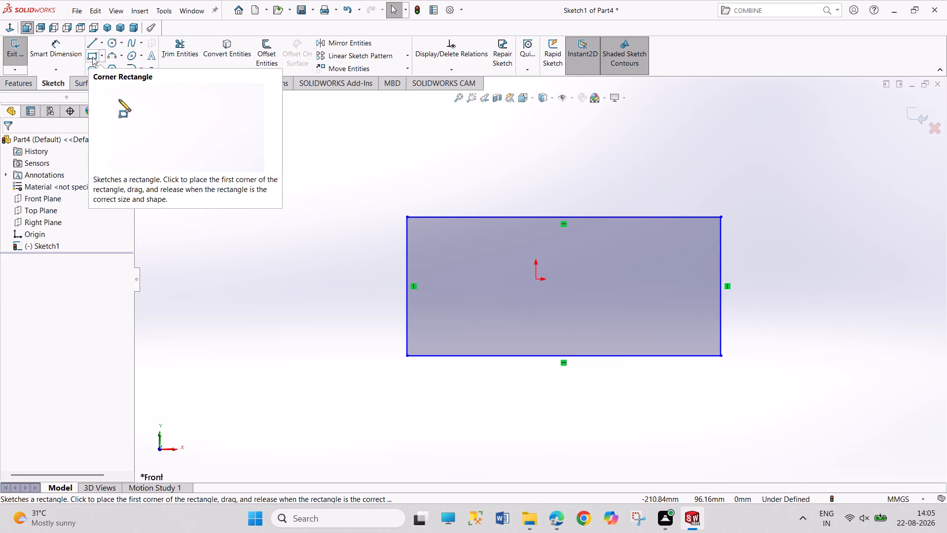
Extrude the rectangle 90 mm with the Mid Plane end condition to form a solid block.
{"action": "left_click", "coordinate": [16, 58]}
{"action": "left_click", "coordinate": [24, 59]}
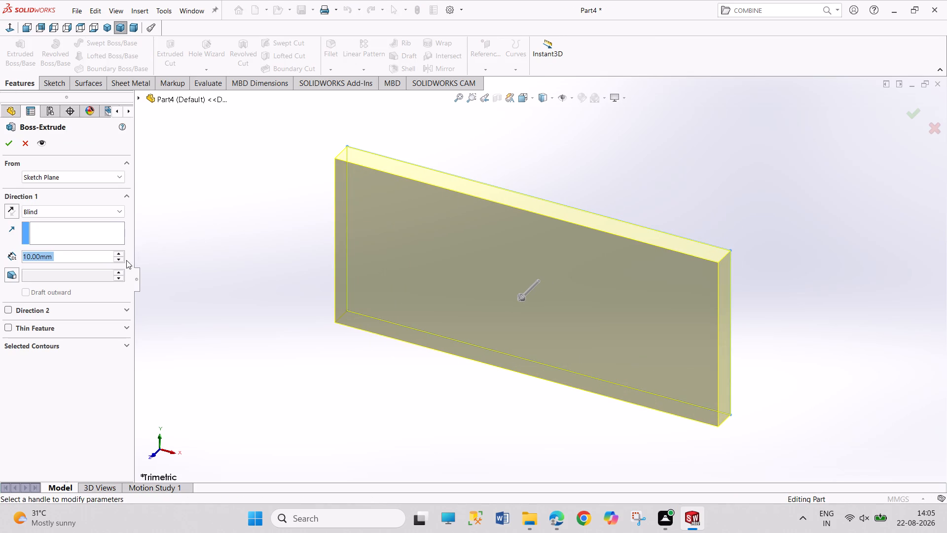
{"action": "triple_click", "coordinate": [119, 252]}
{"action": "double_click", "coordinate": [119, 252]}
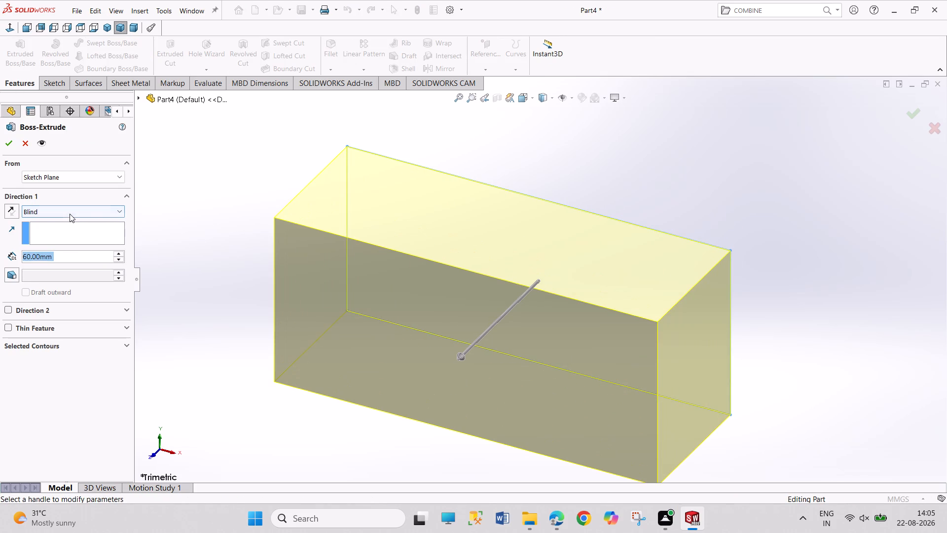
{"action": "left_click", "coordinate": [70, 213]}
{"action": "left_click", "coordinate": [86, 266]}
{"action": "triple_click", "coordinate": [116, 253]}
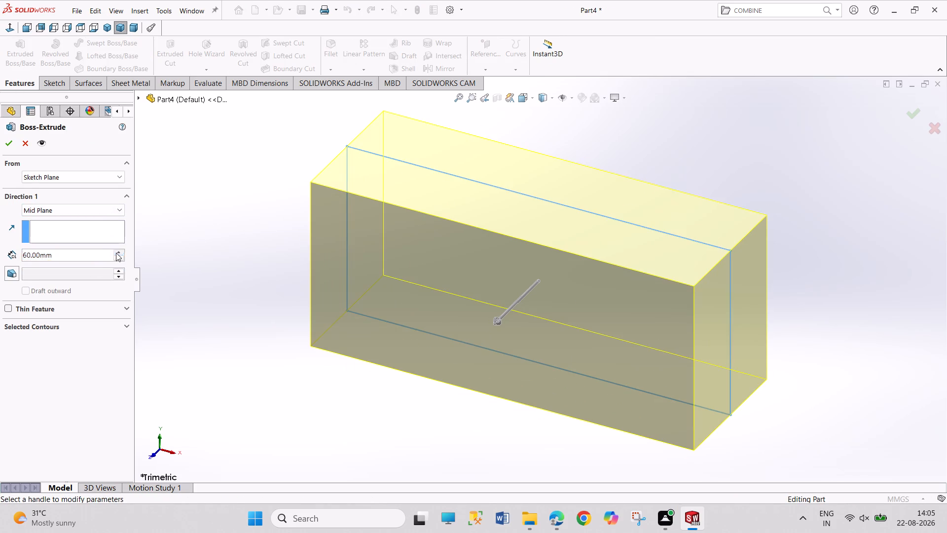
{"action": "left_click", "coordinate": [9, 144]}
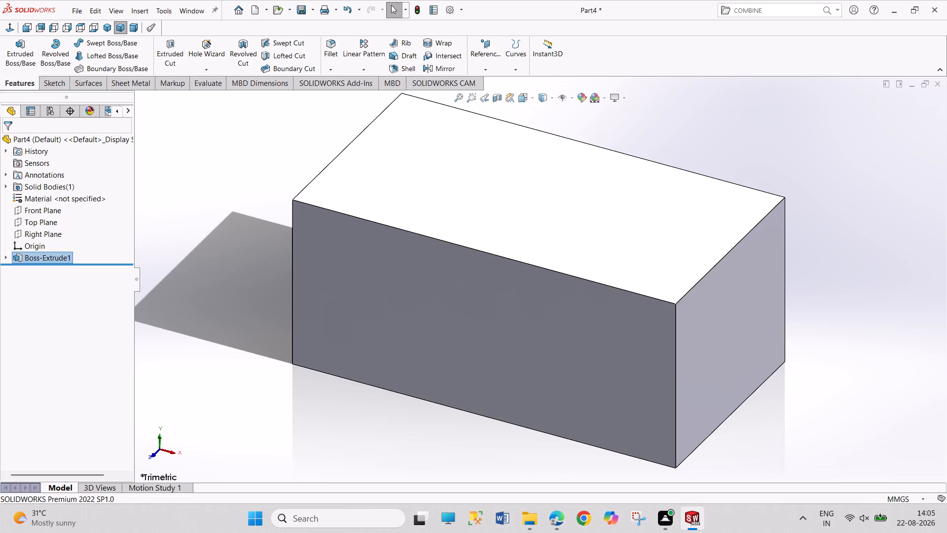
Sketch a circle centred on the origin on the Top Plane, with a radius of about 54 mm, extending past the block's long sides.
{"action": "left_click", "coordinate": [39, 216]}
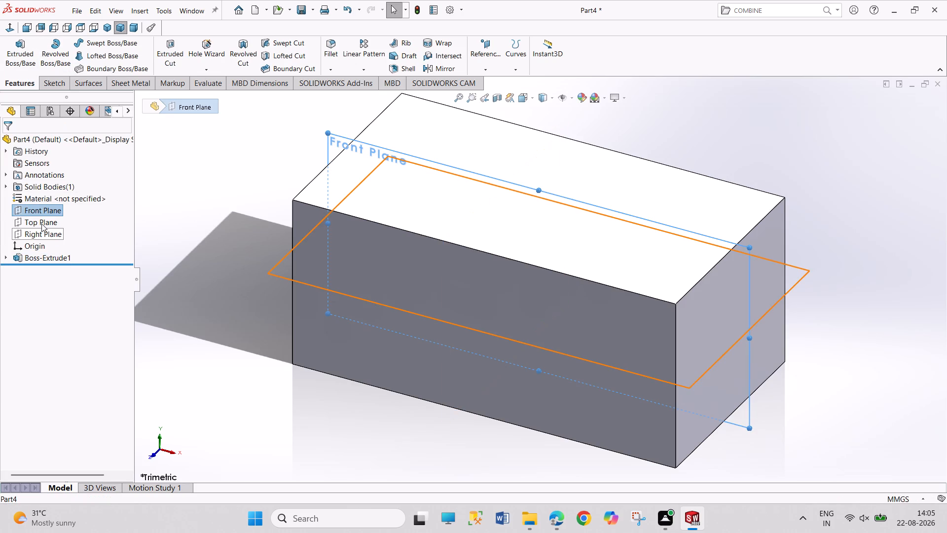
{"action": "left_click", "coordinate": [41, 223]}
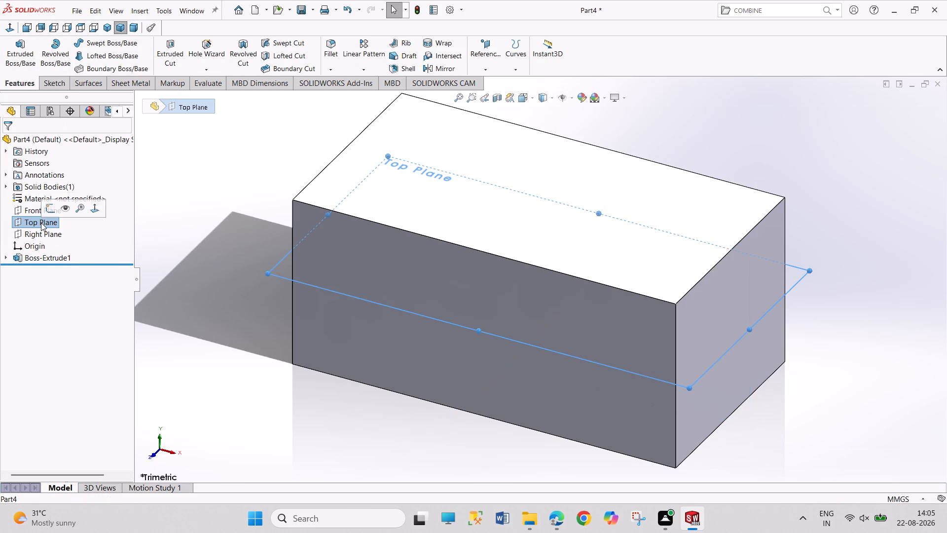
{"action": "left_click", "coordinate": [49, 209]}
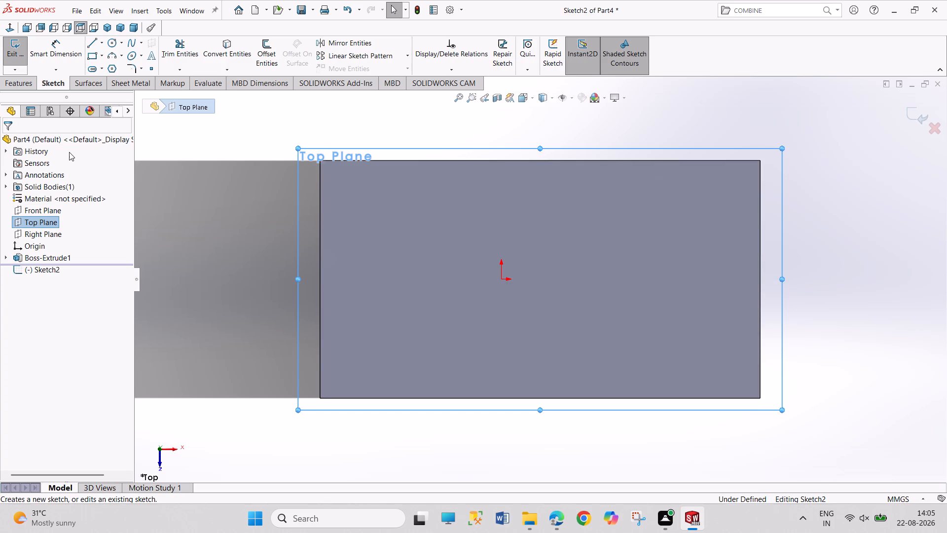
{"action": "left_click", "coordinate": [109, 44]}
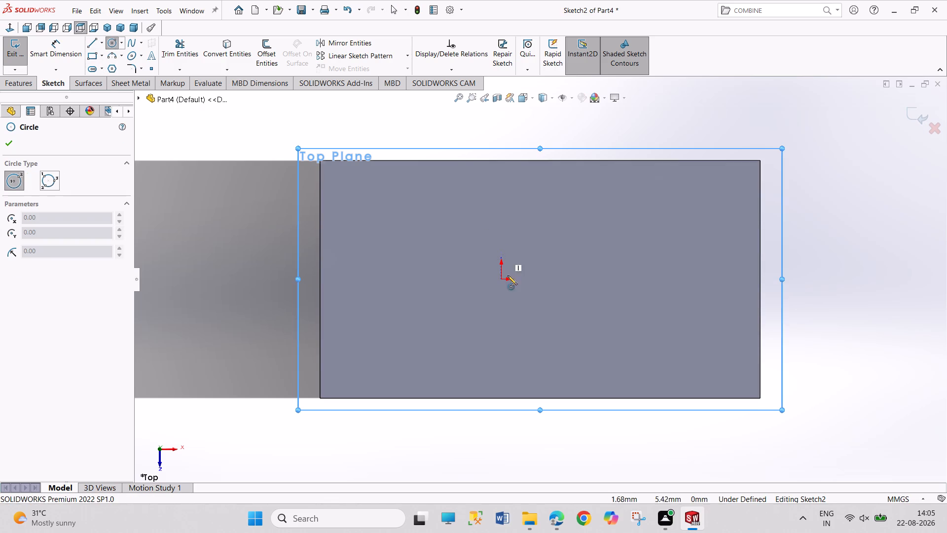
{"action": "left_click", "coordinate": [499, 280]}
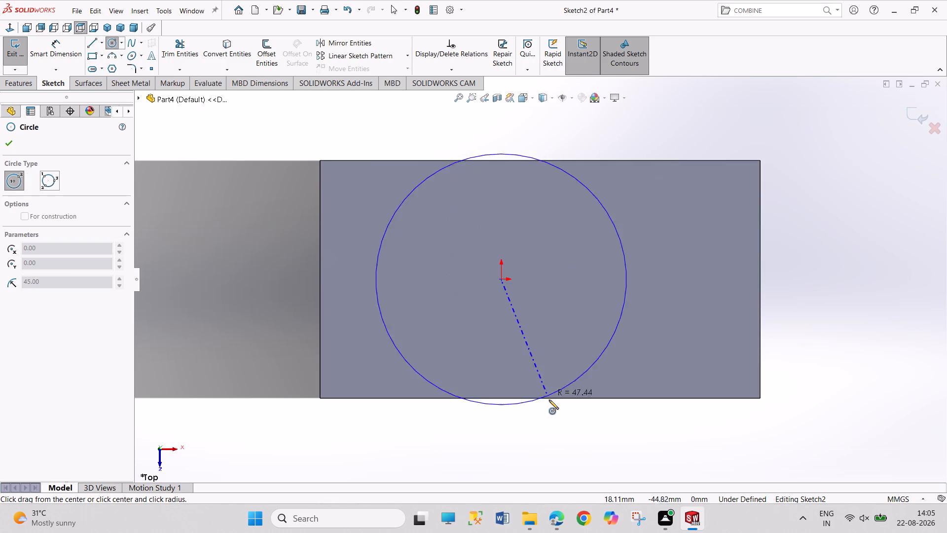
{"action": "left_click_drag", "start_coordinate": [554, 413], "coordinate": [569, 414]}
{"action": "right_click", "coordinate": [875, 335]}
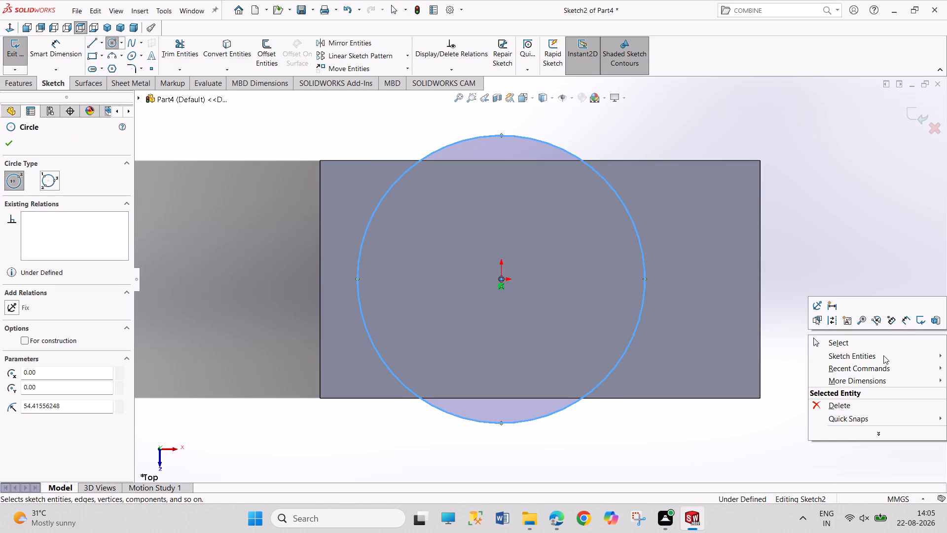
{"action": "left_click", "coordinate": [876, 346]}
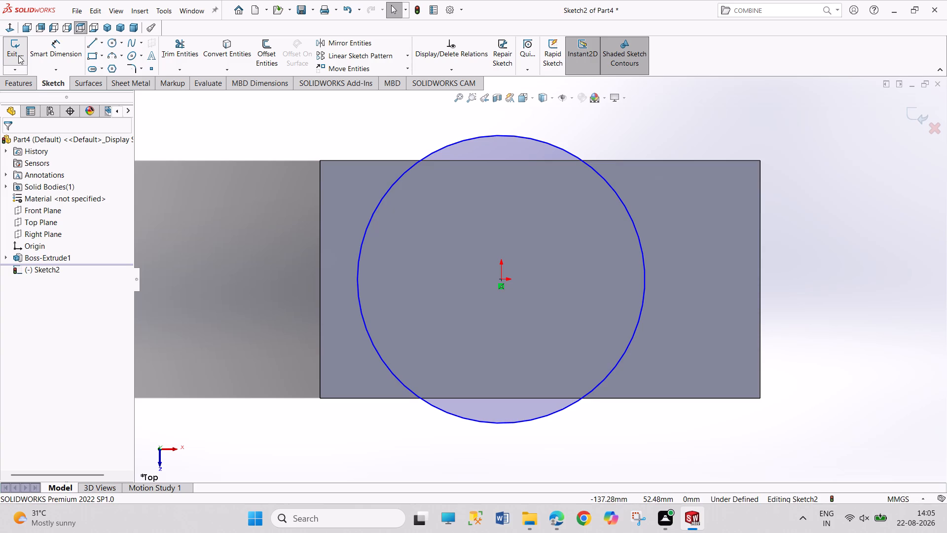
Extrude the circle 110 mm with the Mid Plane end condition, merging the cylinder with the block.
{"action": "left_click", "coordinate": [18, 55]}
{"action": "left_click", "coordinate": [104, 25]}
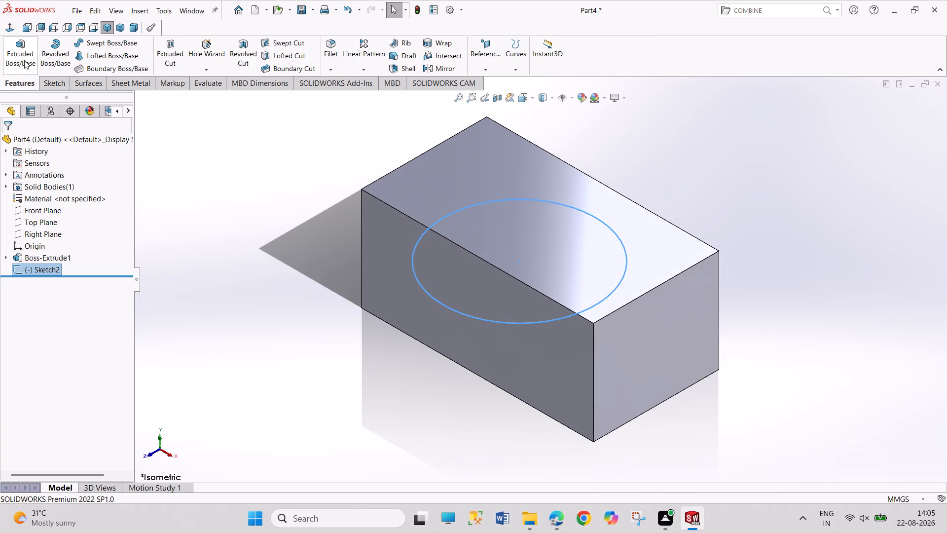
{"action": "left_click", "coordinate": [24, 60]}
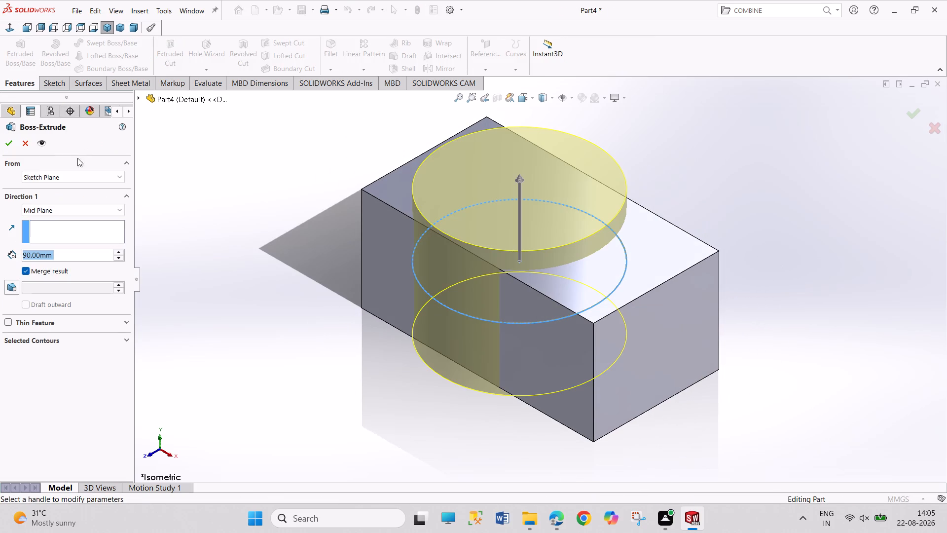
{"action": "double_click", "coordinate": [118, 253]}
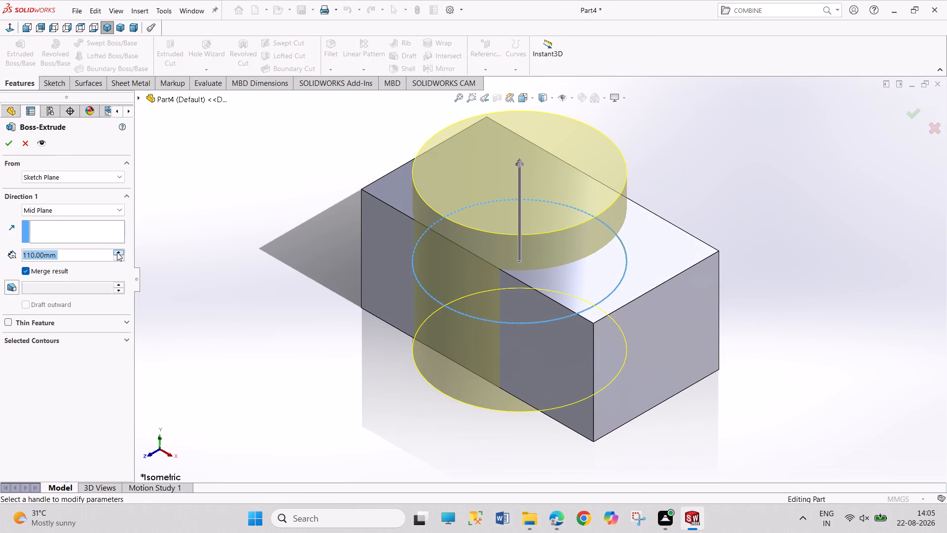
{"action": "left_click", "coordinate": [9, 141]}
{"action": "left_click", "coordinate": [231, 287]}
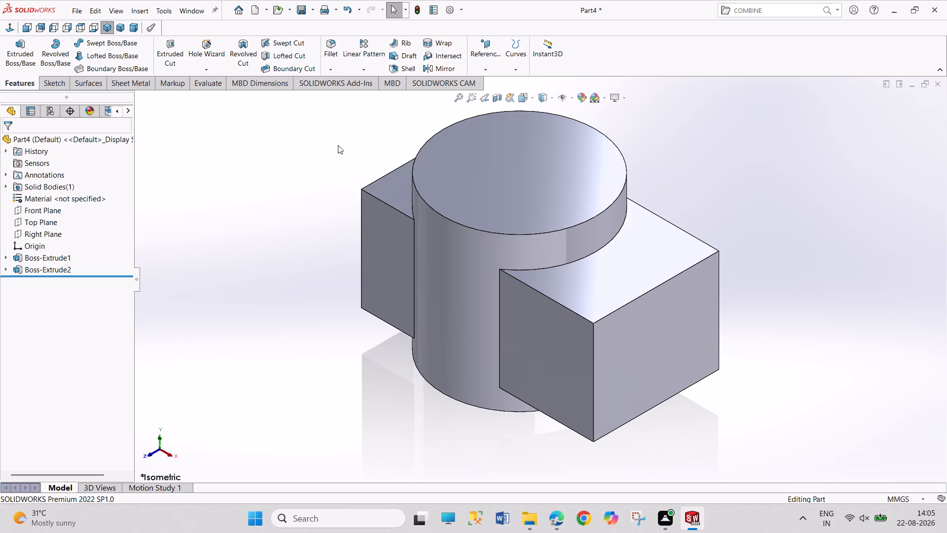
Check whether the Combine feature can be used, first with nothing selected and again with both Boss-Extrude1 and Boss-Extrude2 selected.
{"action": "left_click", "coordinate": [149, 10]}
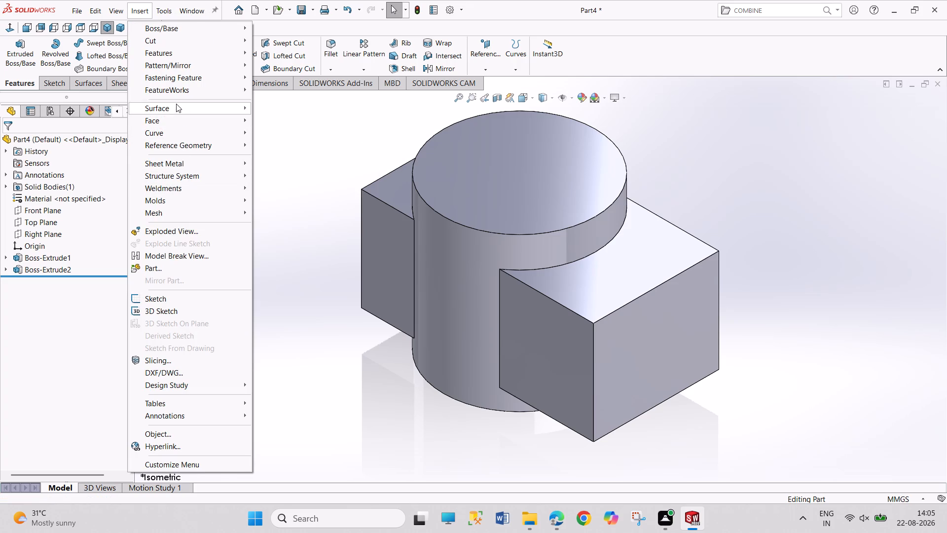
{"action": "left_click", "coordinate": [189, 58]}
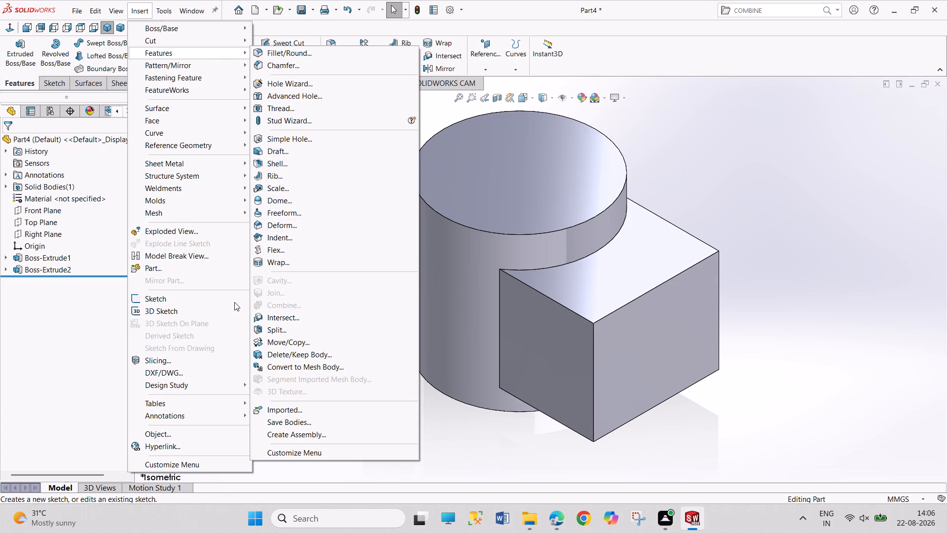
{"action": "left_click", "coordinate": [98, 310]}
{"action": "left_click", "coordinate": [61, 270]}
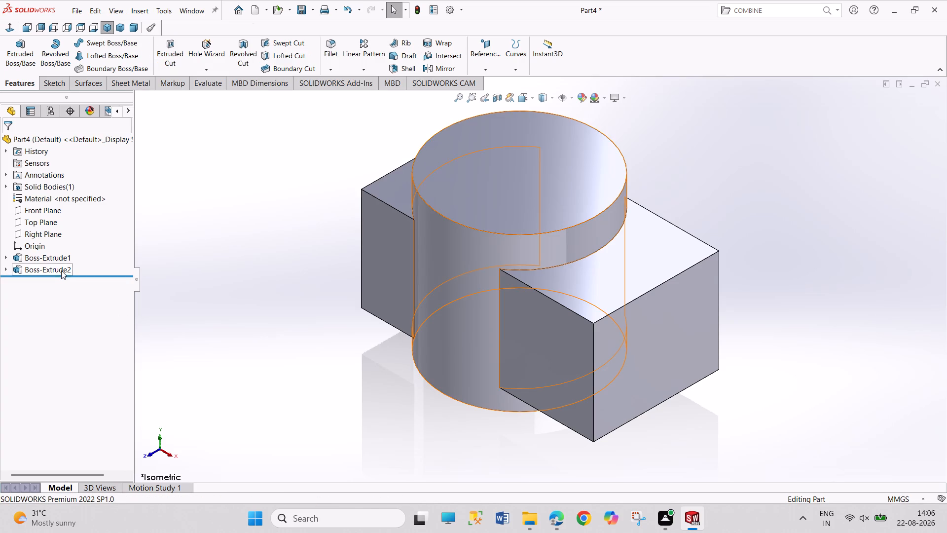
{"action": "left_click", "coordinate": [60, 256], "text": "ctrl"}
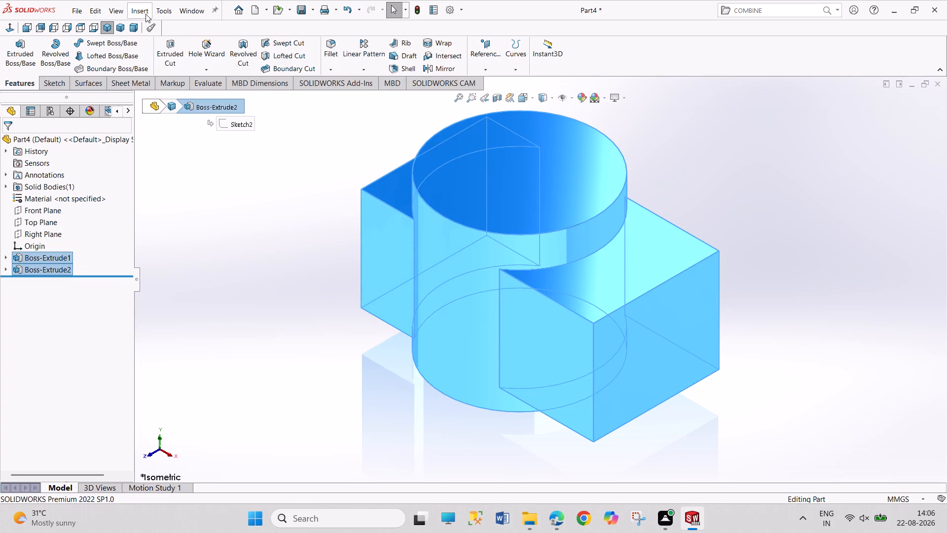
{"action": "left_click", "coordinate": [146, 14]}
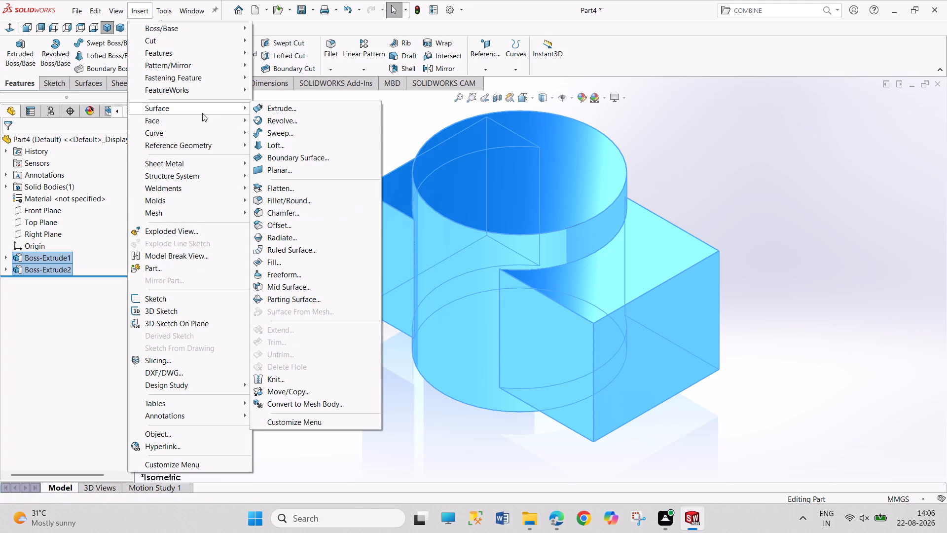
{"action": "left_click", "coordinate": [197, 54]}
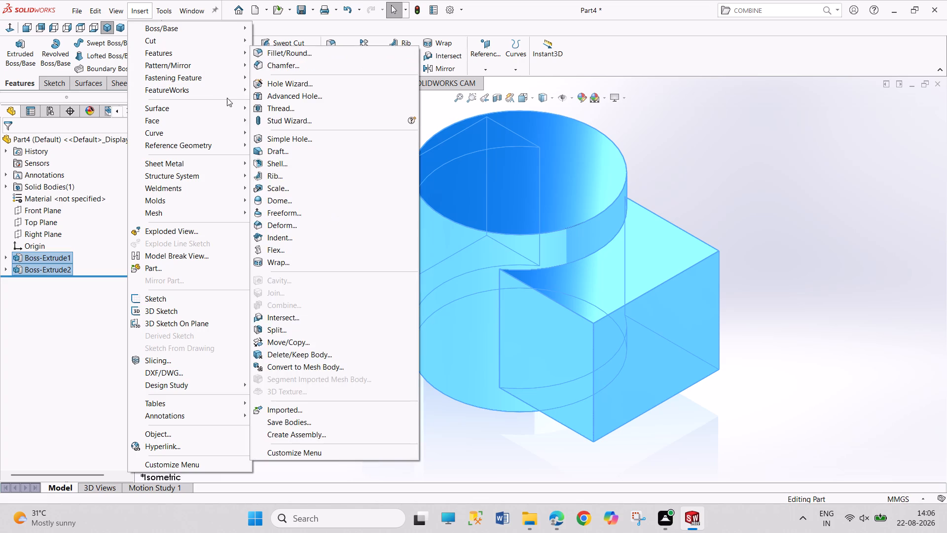
{"action": "left_click", "coordinate": [371, 391]}
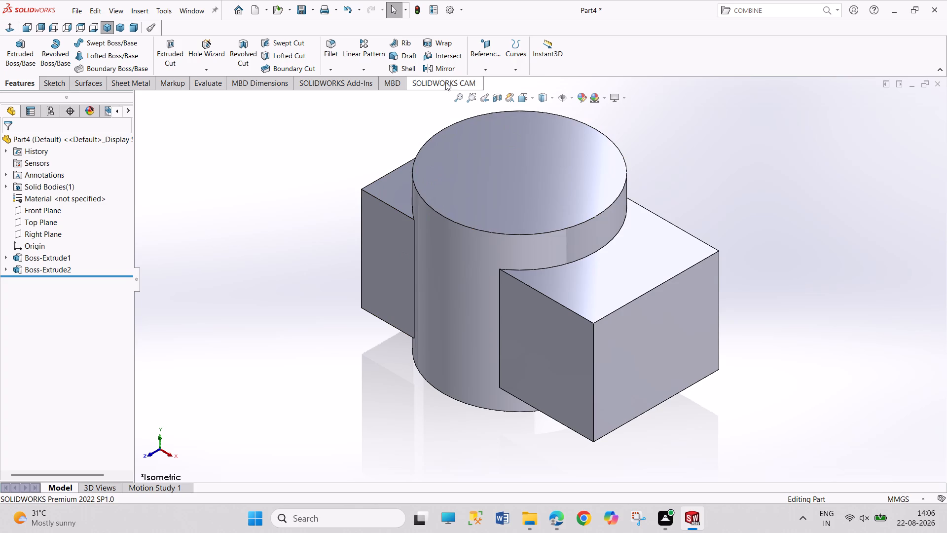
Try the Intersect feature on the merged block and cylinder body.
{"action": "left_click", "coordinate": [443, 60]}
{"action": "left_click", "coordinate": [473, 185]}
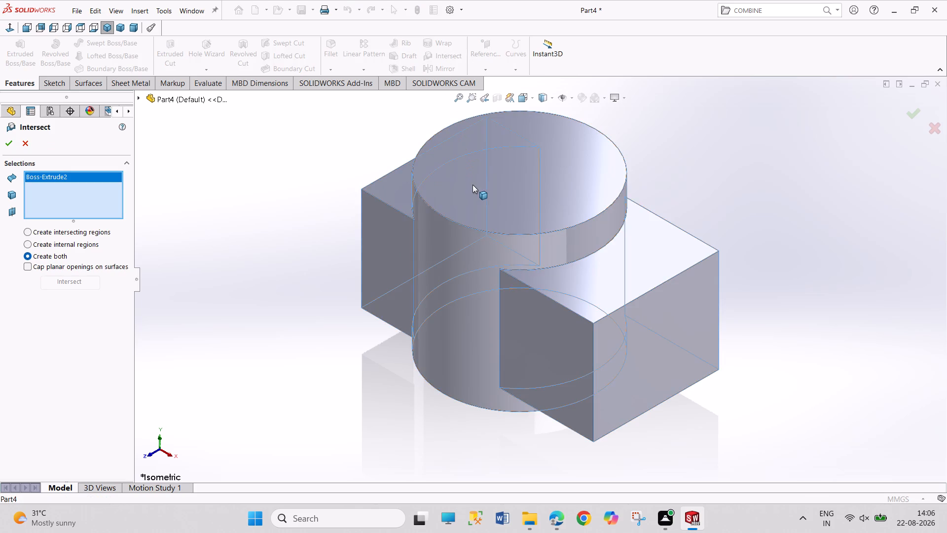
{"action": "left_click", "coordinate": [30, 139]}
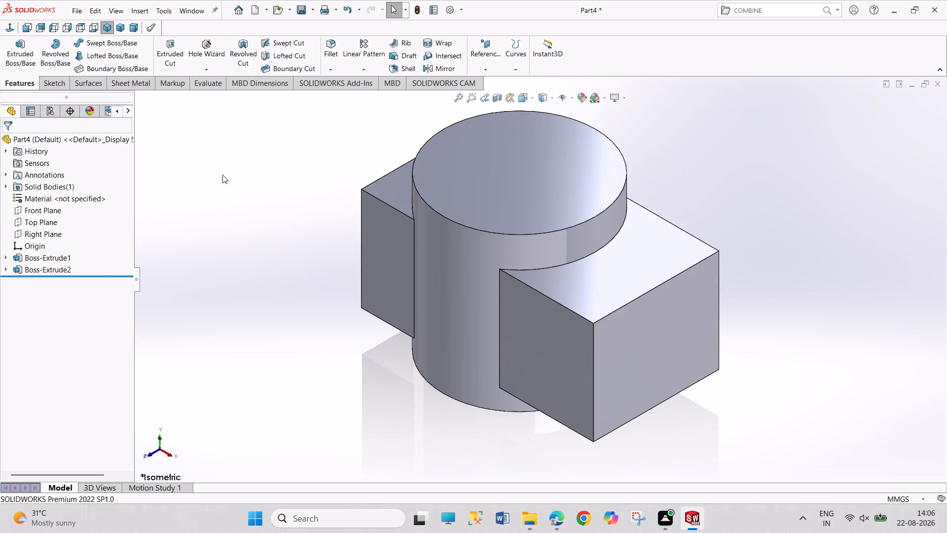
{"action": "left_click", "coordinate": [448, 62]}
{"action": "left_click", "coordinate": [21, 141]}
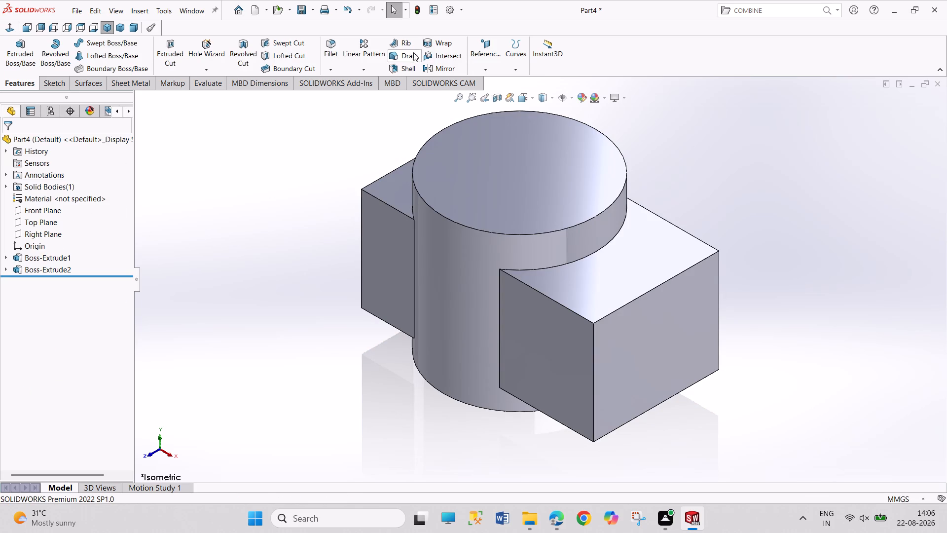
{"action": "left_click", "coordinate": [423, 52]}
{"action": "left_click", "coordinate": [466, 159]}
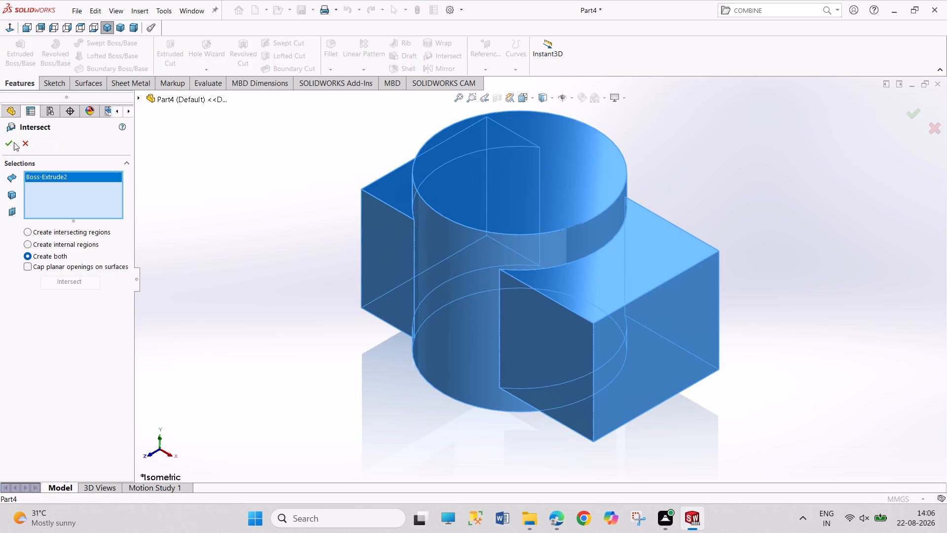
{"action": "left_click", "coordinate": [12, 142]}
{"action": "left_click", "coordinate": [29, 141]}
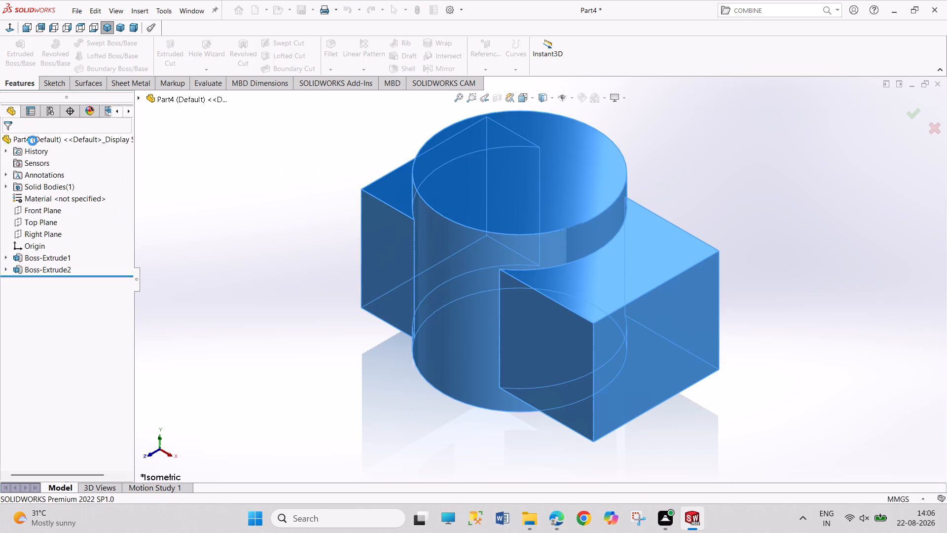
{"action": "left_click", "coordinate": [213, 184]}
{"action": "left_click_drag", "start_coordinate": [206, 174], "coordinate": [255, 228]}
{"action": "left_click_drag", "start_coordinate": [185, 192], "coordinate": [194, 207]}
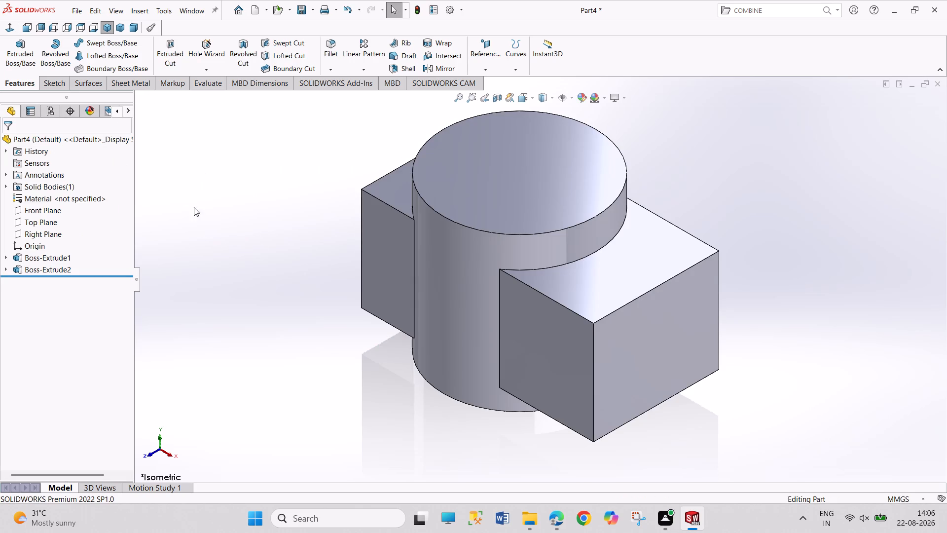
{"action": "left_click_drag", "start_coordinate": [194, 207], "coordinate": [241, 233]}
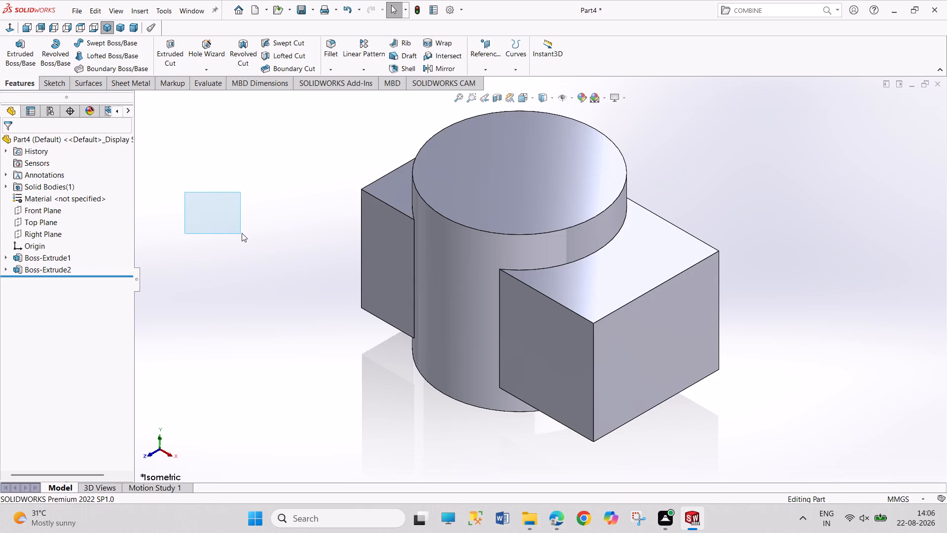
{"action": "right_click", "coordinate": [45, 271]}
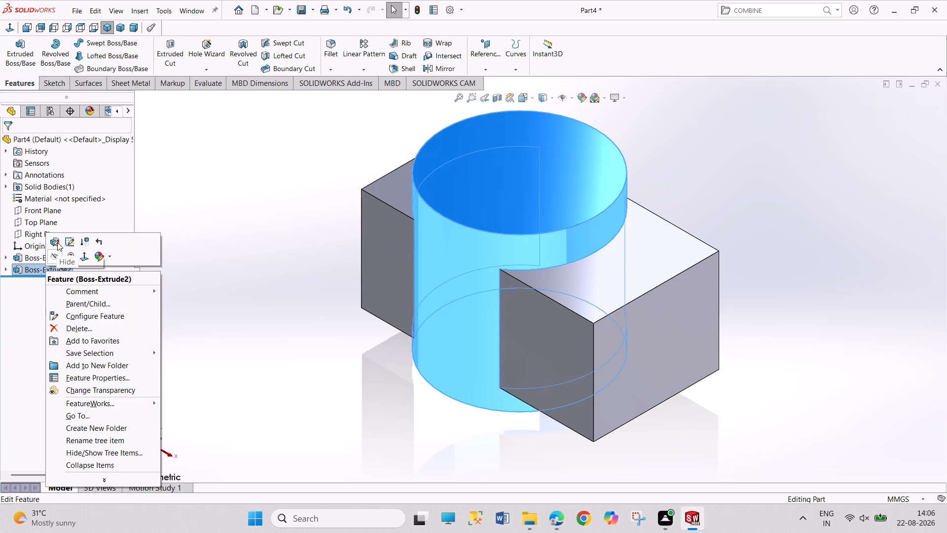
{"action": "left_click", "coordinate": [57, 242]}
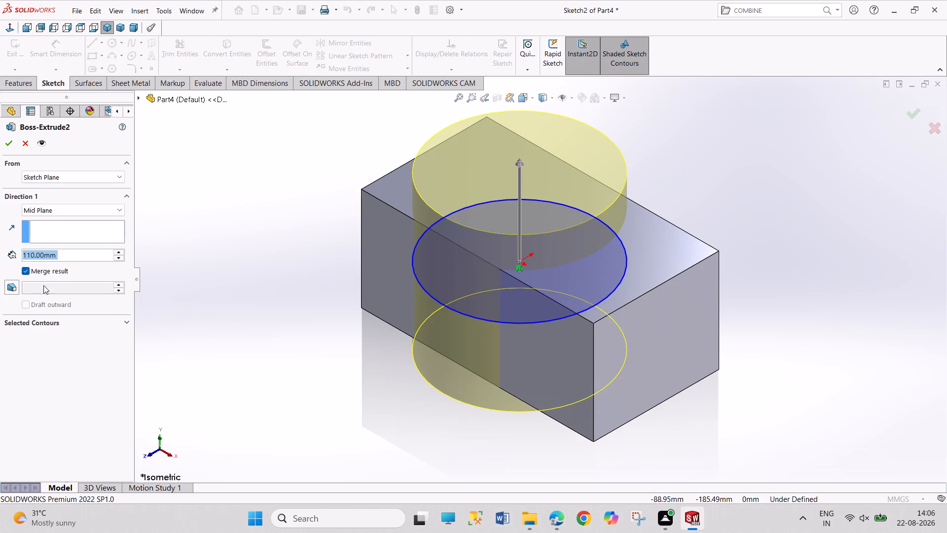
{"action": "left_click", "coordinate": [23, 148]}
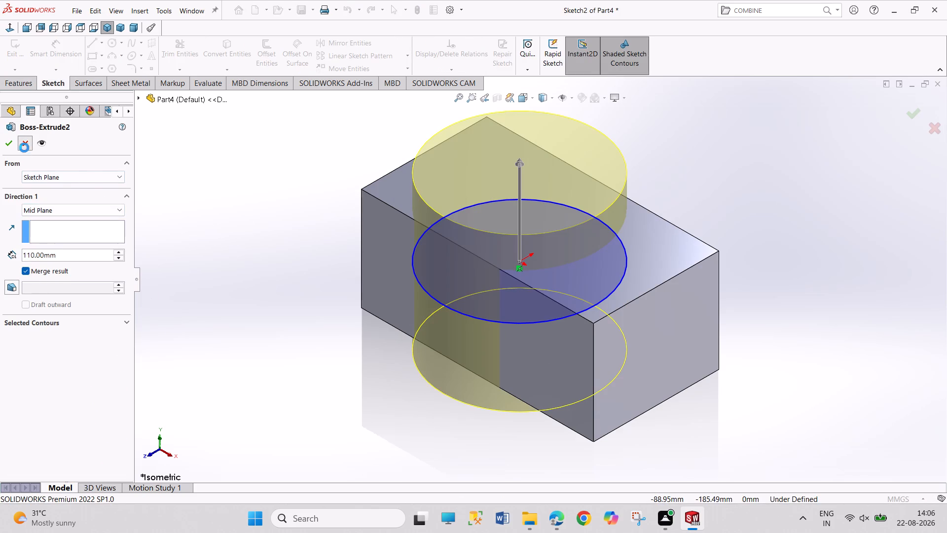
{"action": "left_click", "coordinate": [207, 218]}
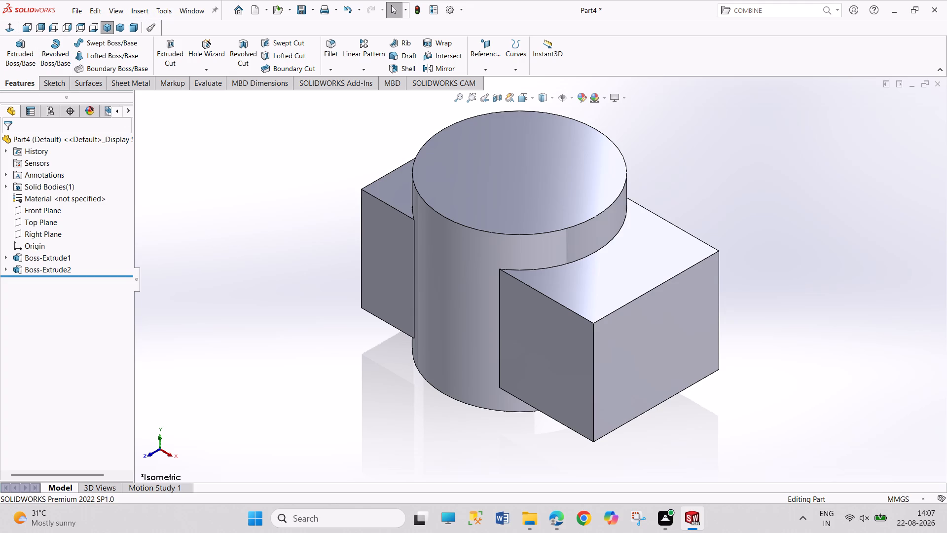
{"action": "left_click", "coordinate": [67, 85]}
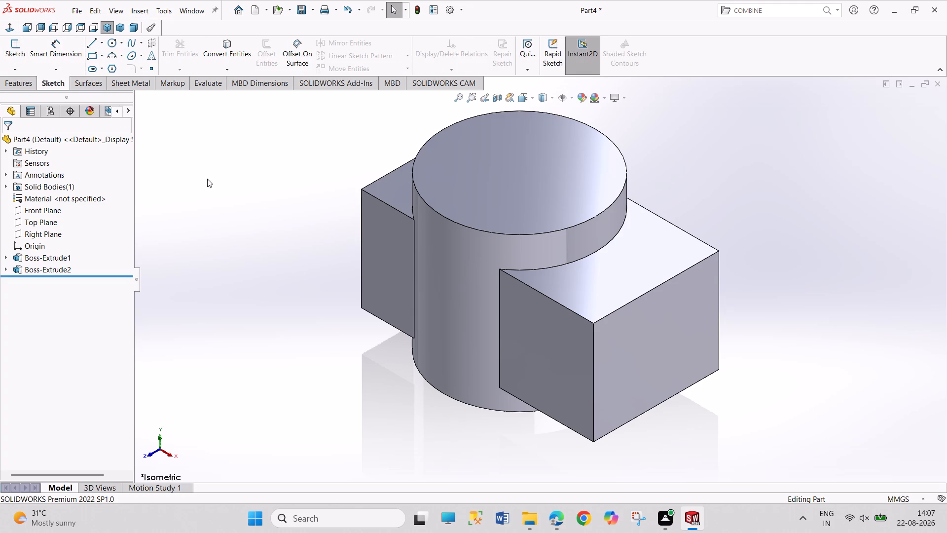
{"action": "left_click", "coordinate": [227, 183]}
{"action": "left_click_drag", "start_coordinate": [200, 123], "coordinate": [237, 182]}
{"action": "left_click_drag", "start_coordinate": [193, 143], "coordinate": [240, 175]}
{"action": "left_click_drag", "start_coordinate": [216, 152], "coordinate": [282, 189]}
Undo the cylinder extrusion that is merged with the block.
{"action": "key", "text": "ctrl+z"}
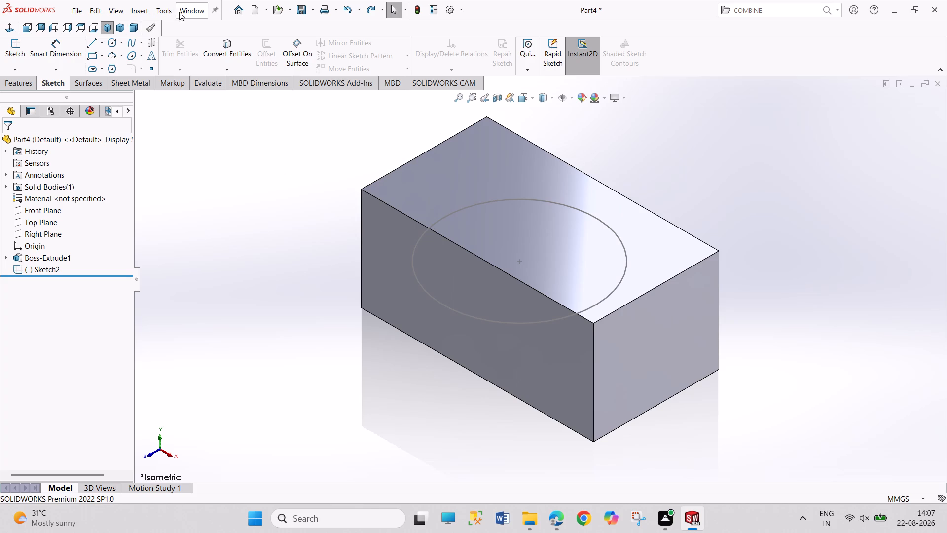
{"action": "left_click", "coordinate": [165, 10]}
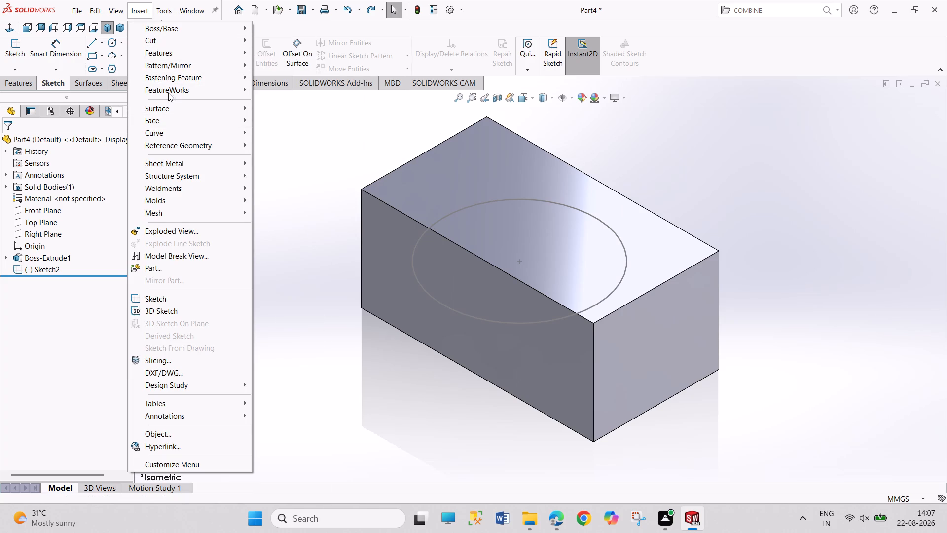
{"action": "left_click", "coordinate": [173, 57]}
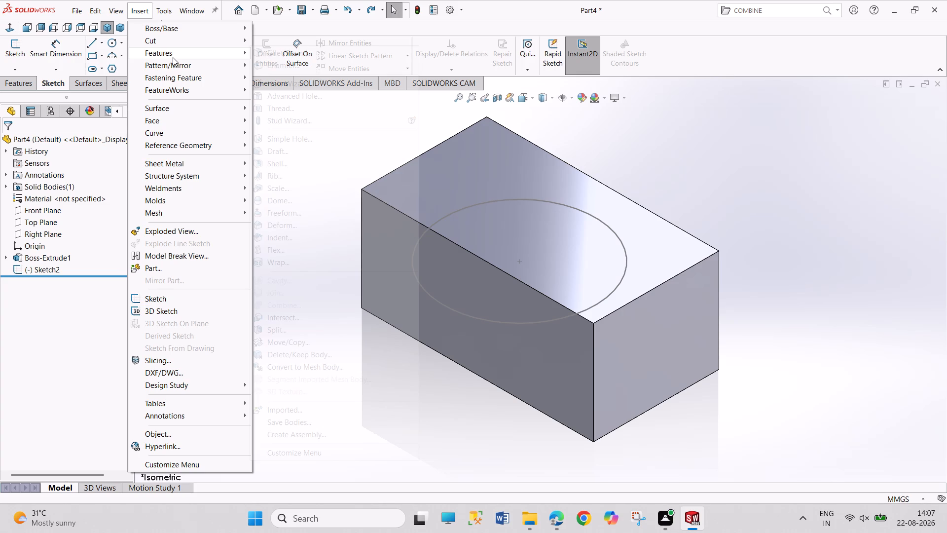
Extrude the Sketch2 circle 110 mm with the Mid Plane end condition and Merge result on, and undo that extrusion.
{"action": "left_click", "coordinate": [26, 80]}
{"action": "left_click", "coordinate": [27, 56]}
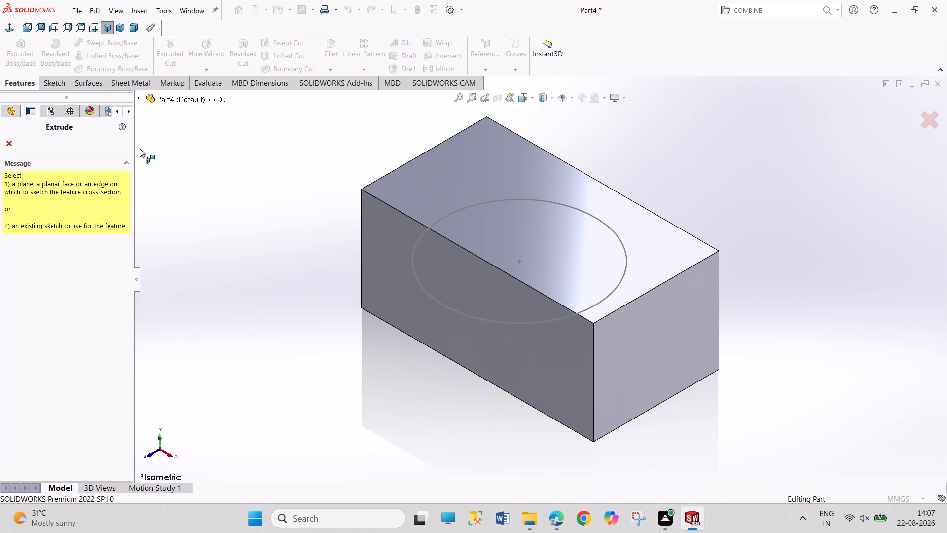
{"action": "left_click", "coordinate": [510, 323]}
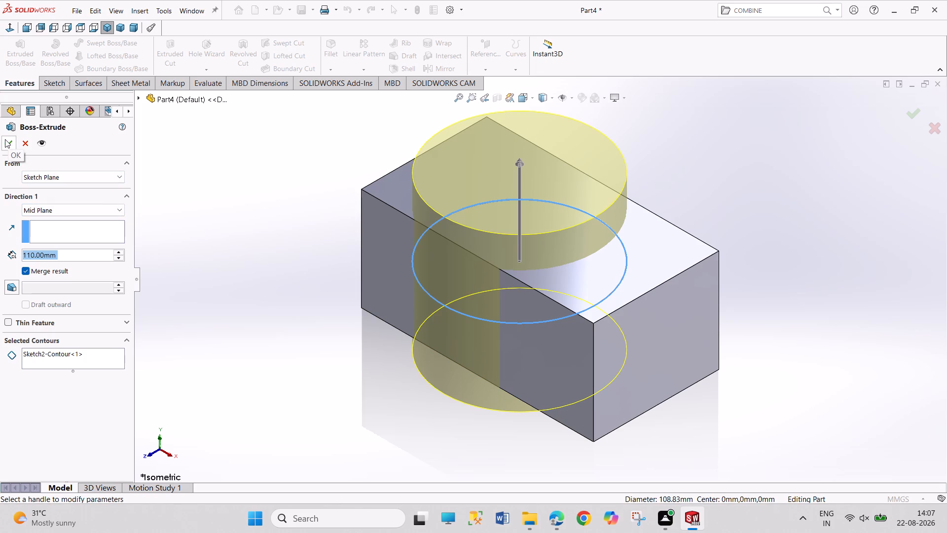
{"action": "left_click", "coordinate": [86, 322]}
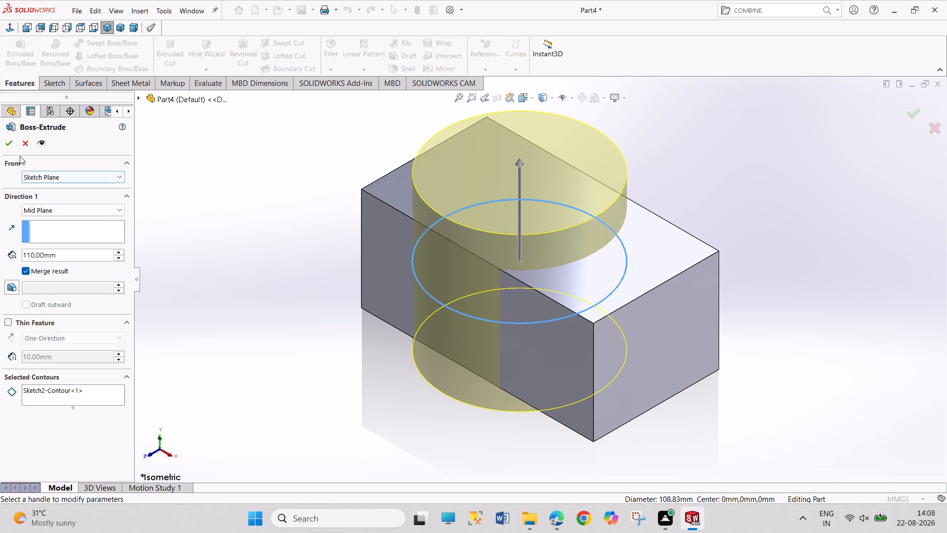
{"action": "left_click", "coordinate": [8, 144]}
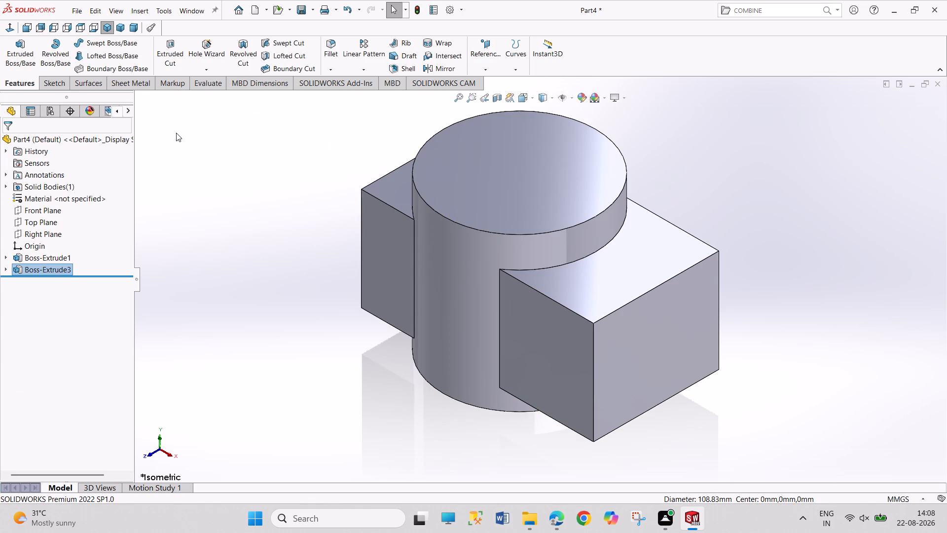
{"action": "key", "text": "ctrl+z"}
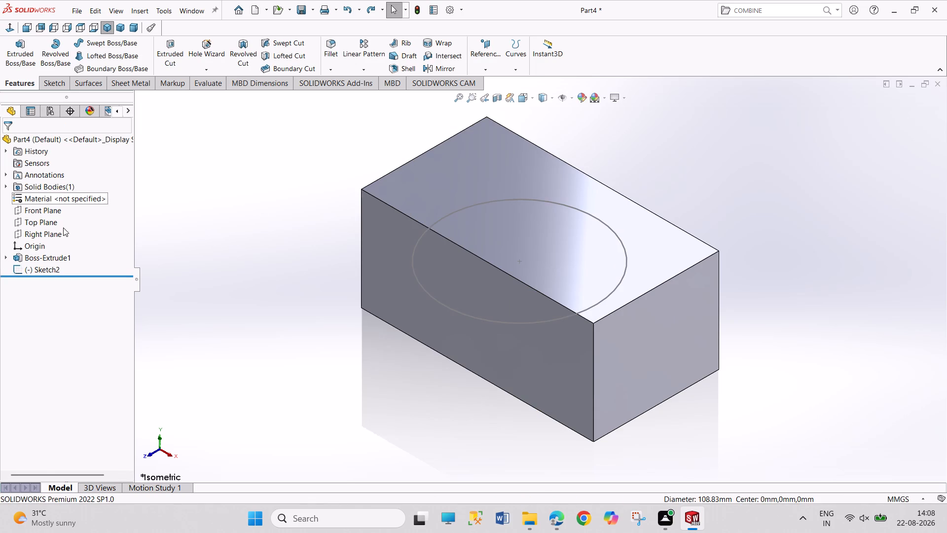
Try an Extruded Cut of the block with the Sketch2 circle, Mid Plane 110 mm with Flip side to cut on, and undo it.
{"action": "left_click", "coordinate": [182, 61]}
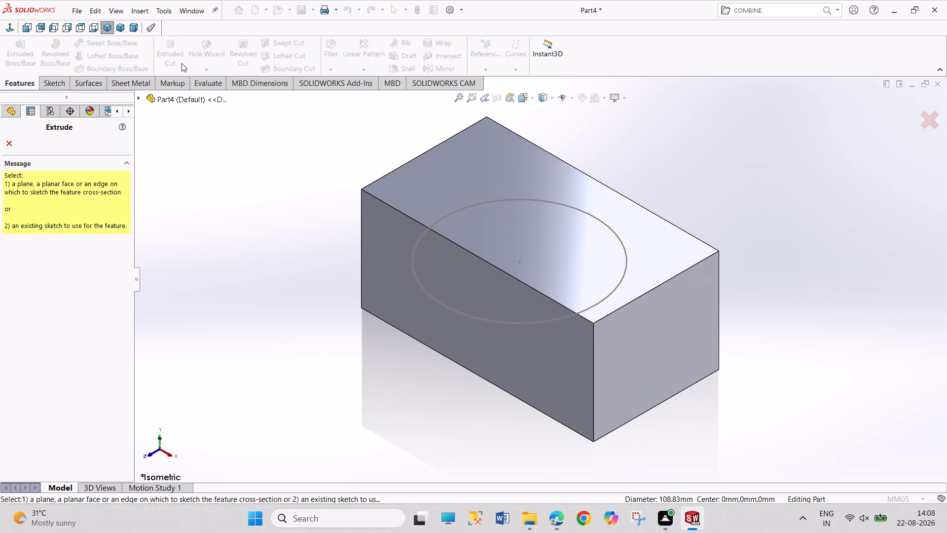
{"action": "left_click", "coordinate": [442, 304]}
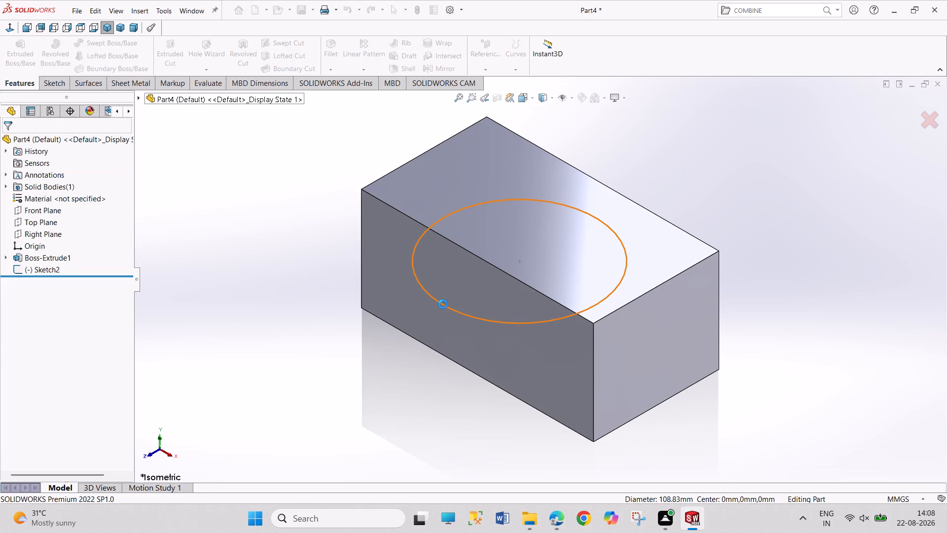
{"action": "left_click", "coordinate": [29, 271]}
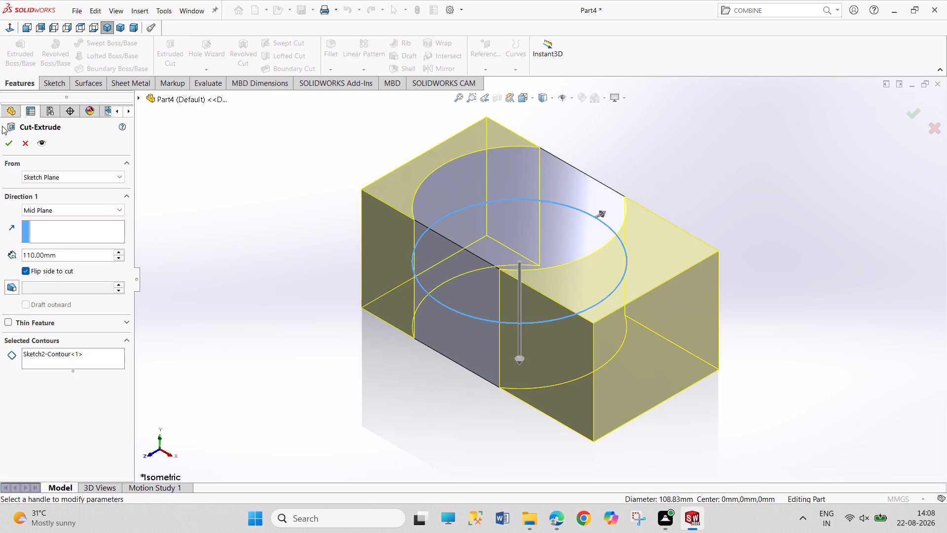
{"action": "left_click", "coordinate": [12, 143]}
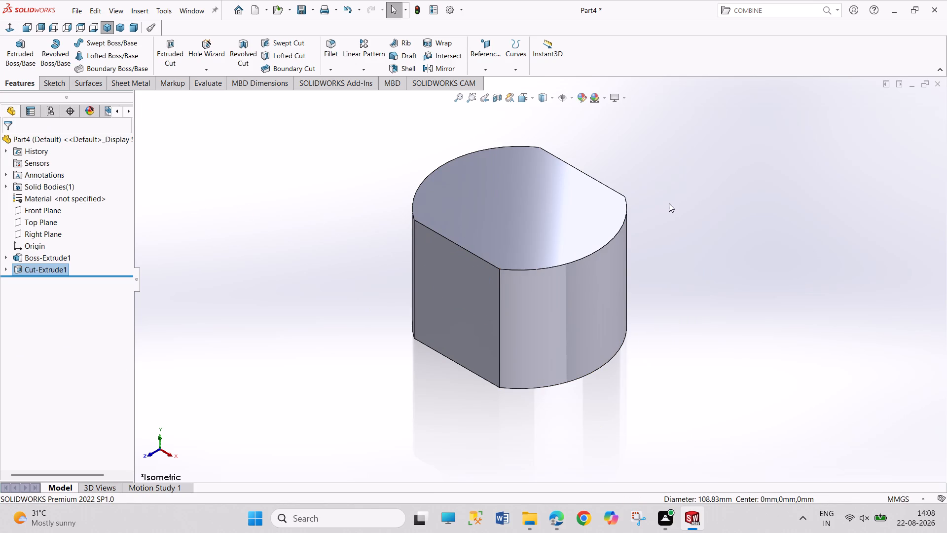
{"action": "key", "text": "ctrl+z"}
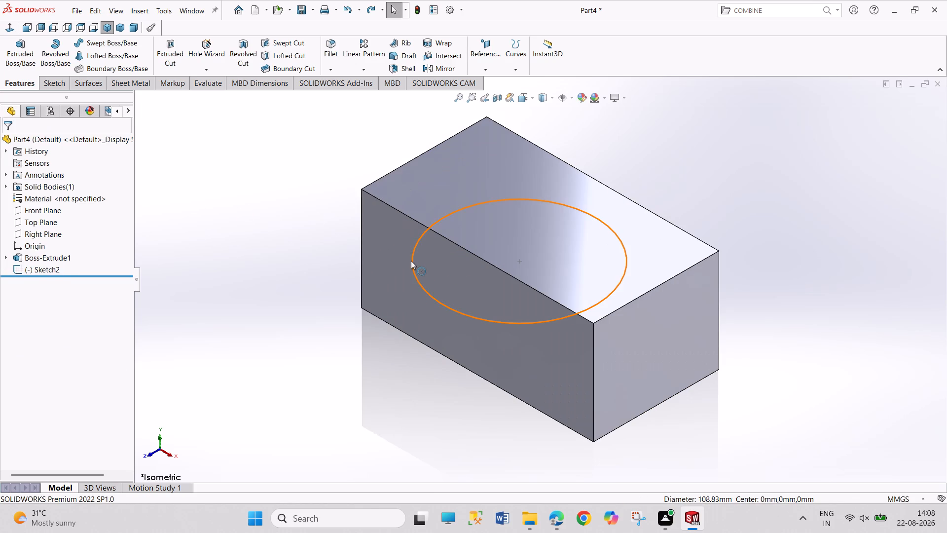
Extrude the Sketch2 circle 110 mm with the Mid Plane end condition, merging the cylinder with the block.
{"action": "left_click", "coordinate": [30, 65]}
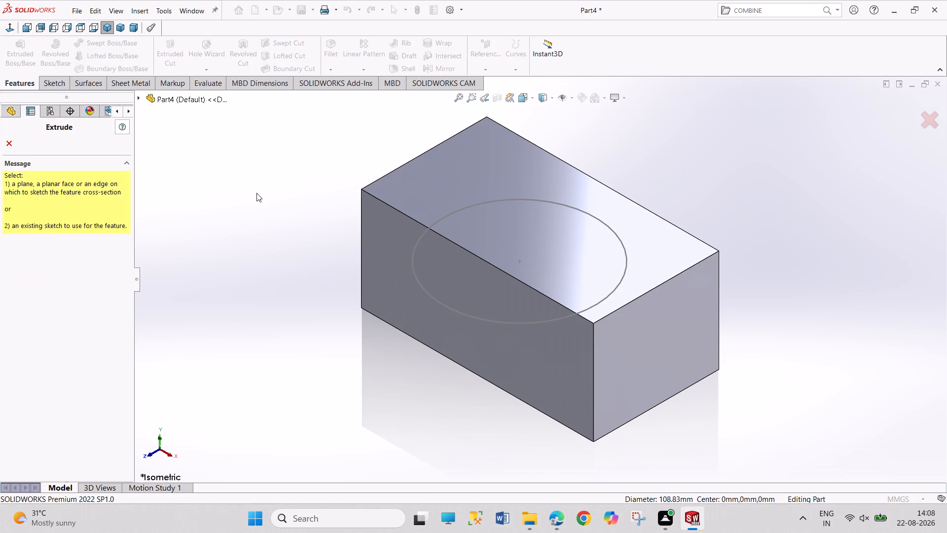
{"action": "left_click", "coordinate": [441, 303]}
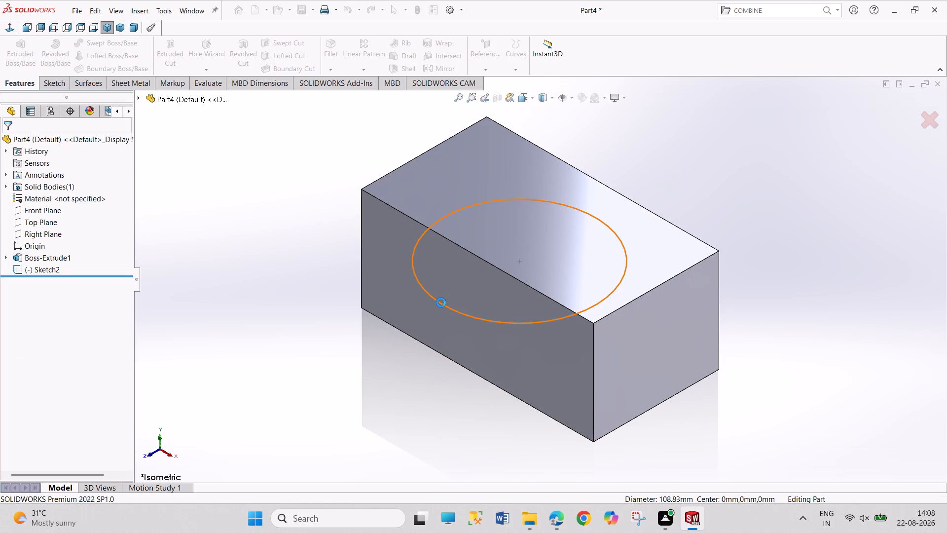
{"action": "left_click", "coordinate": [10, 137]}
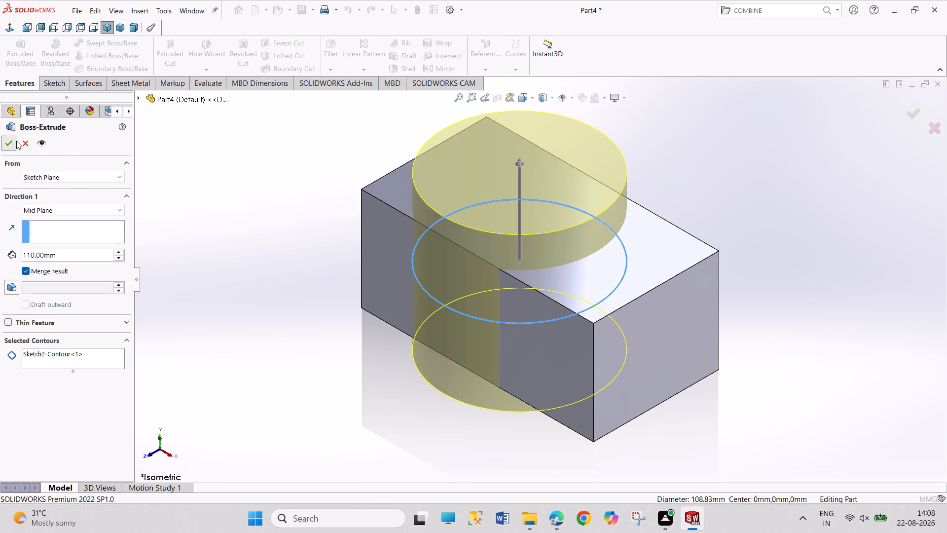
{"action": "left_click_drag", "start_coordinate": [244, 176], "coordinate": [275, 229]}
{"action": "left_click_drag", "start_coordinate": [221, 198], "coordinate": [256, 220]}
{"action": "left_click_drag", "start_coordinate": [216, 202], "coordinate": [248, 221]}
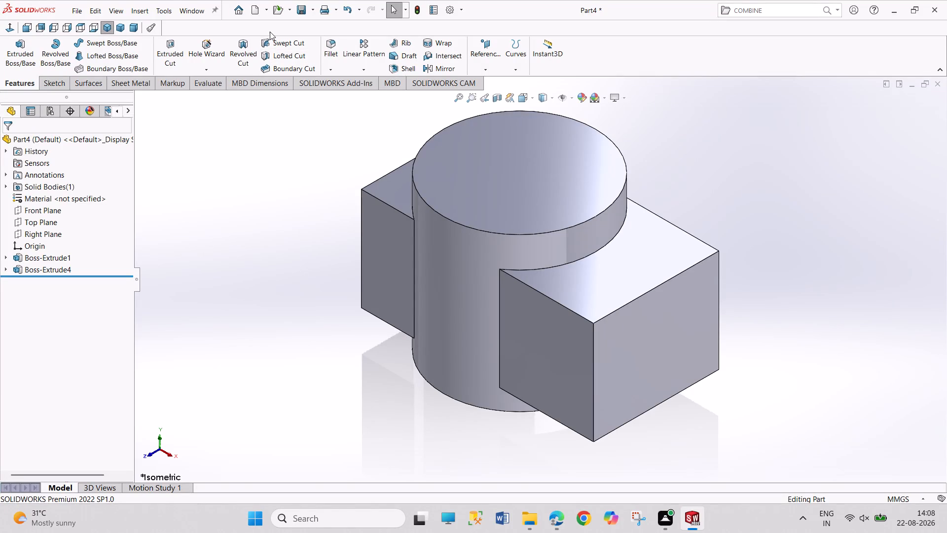
Check whether the Cavity, Join and Combine features can be used on the merged block and cylinder.
{"action": "left_click", "coordinate": [168, 13]}
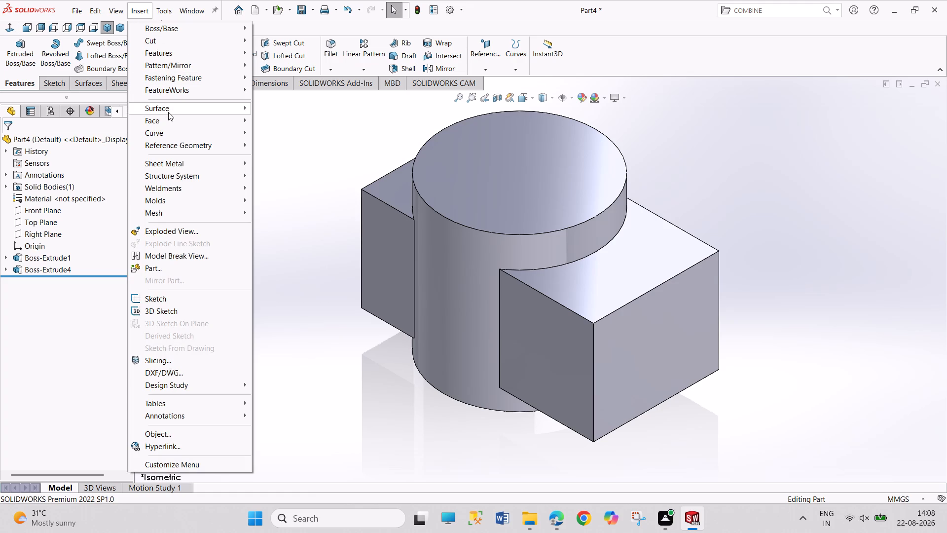
{"action": "left_click", "coordinate": [191, 50]}
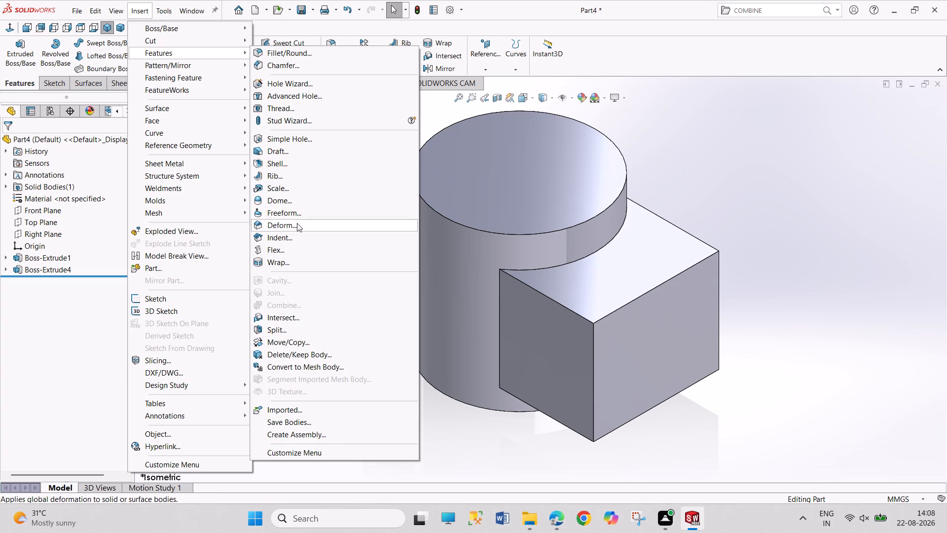
{"action": "left_click", "coordinate": [267, 281]}
{"action": "left_click", "coordinate": [270, 296]}
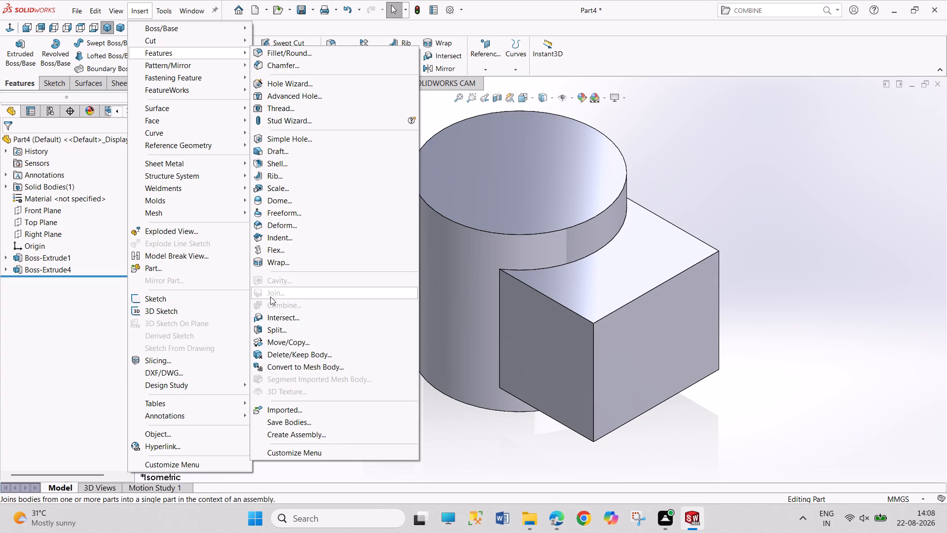
{"action": "left_click", "coordinate": [273, 308]}
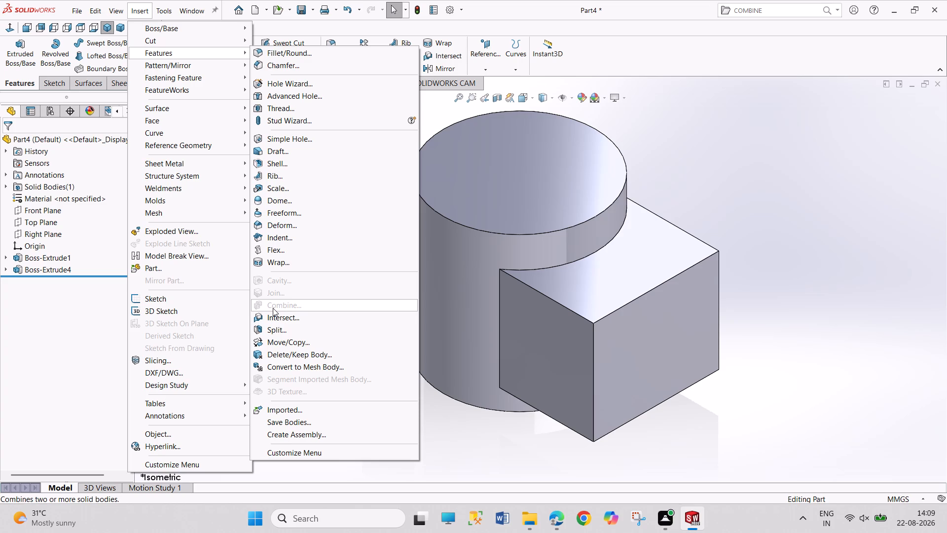
{"action": "left_click", "coordinate": [443, 332]}
{"action": "left_click", "coordinate": [193, 190]}
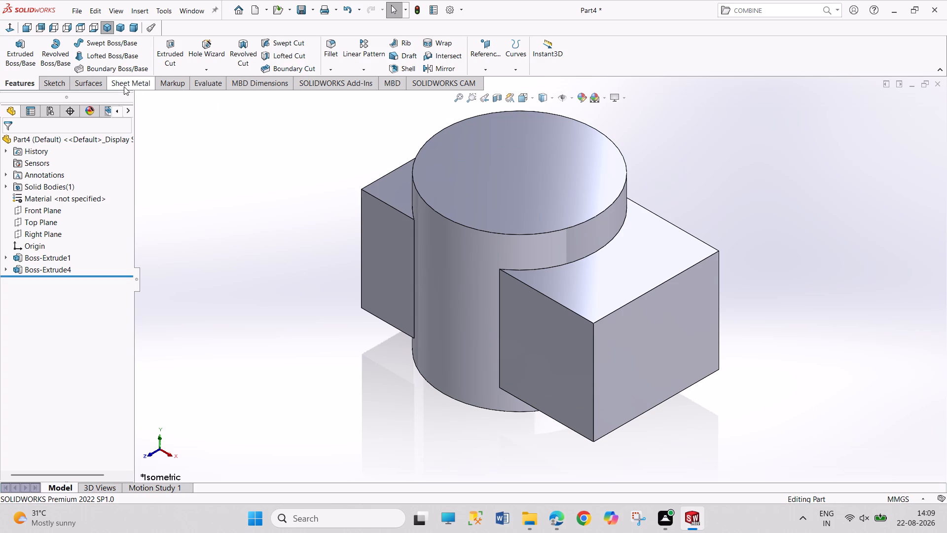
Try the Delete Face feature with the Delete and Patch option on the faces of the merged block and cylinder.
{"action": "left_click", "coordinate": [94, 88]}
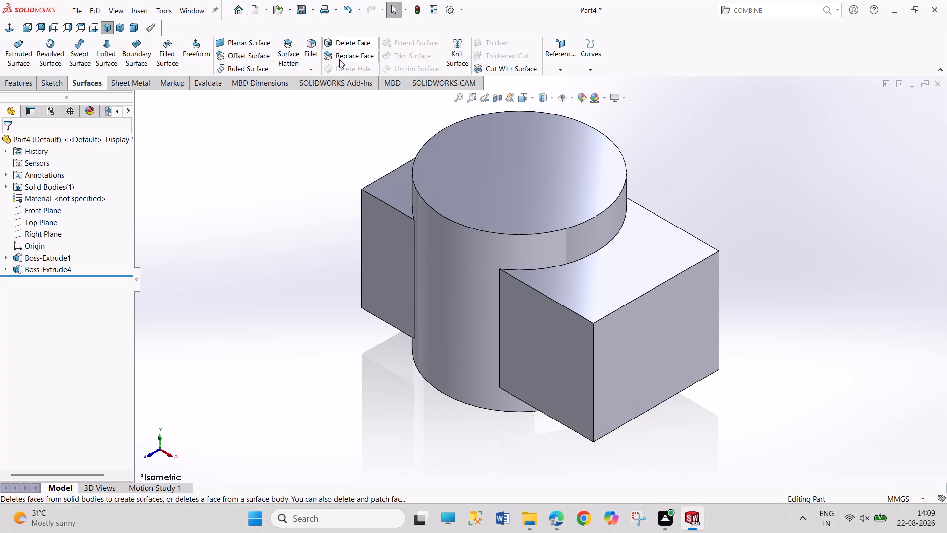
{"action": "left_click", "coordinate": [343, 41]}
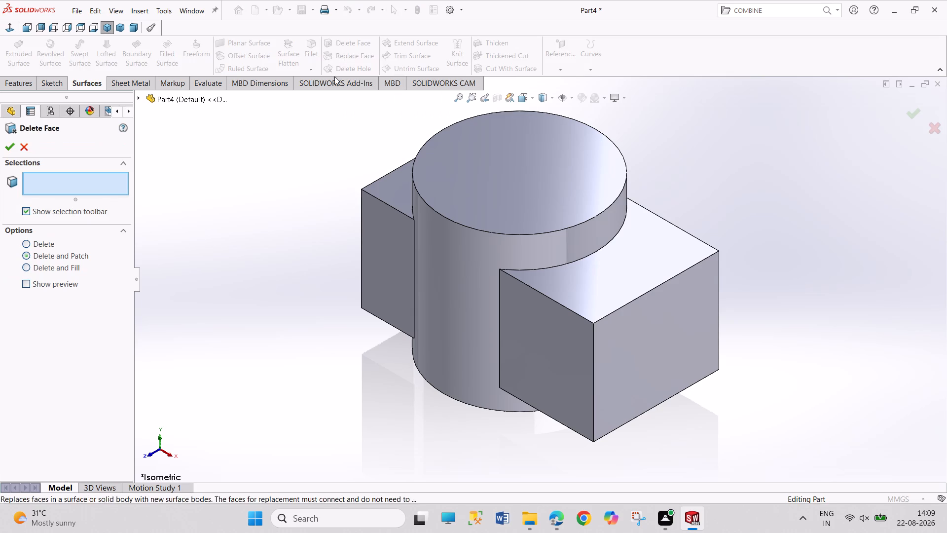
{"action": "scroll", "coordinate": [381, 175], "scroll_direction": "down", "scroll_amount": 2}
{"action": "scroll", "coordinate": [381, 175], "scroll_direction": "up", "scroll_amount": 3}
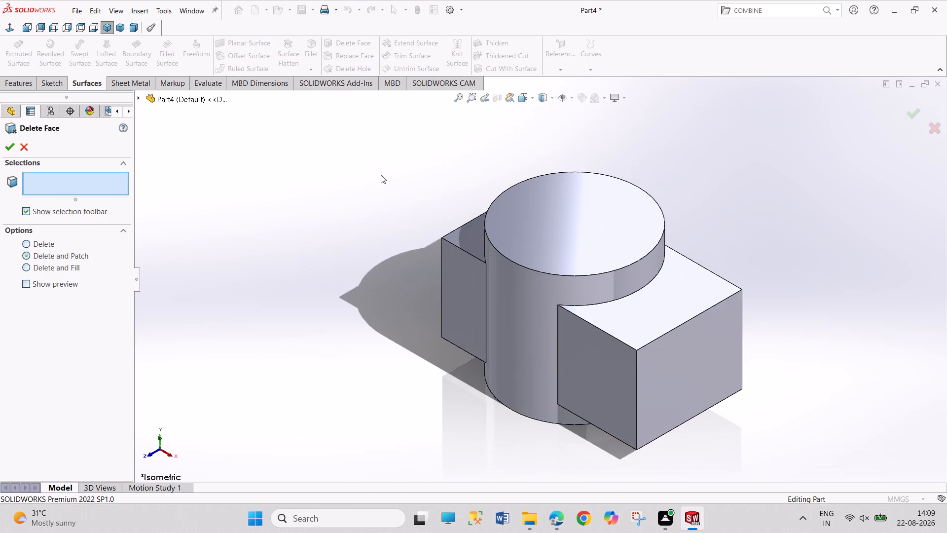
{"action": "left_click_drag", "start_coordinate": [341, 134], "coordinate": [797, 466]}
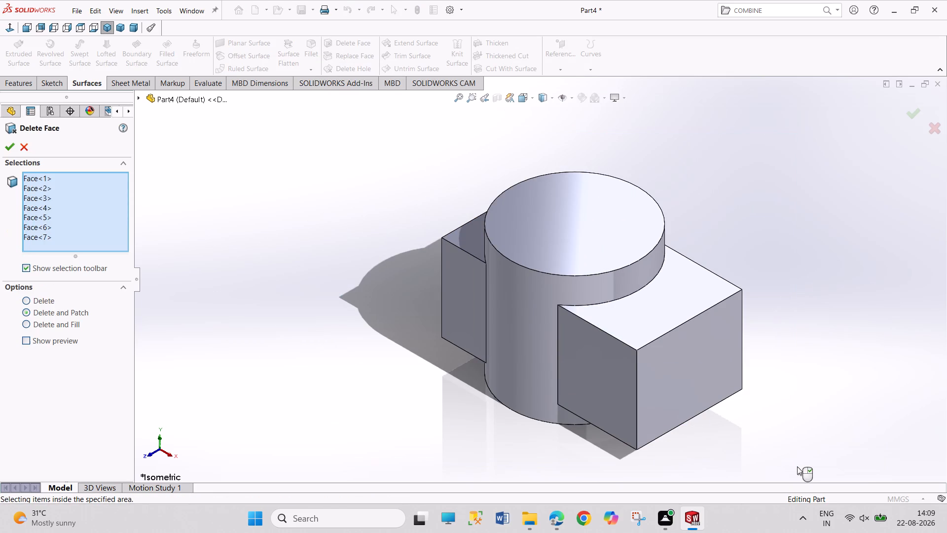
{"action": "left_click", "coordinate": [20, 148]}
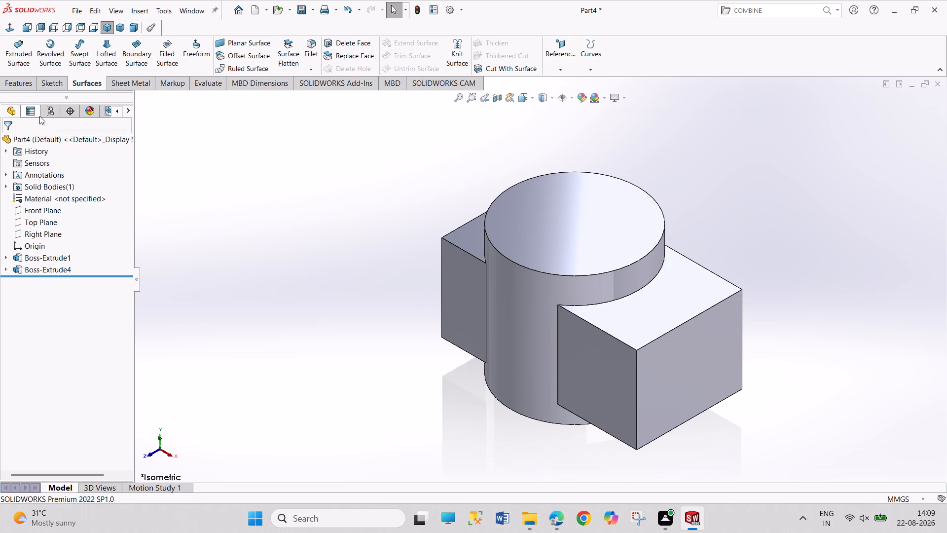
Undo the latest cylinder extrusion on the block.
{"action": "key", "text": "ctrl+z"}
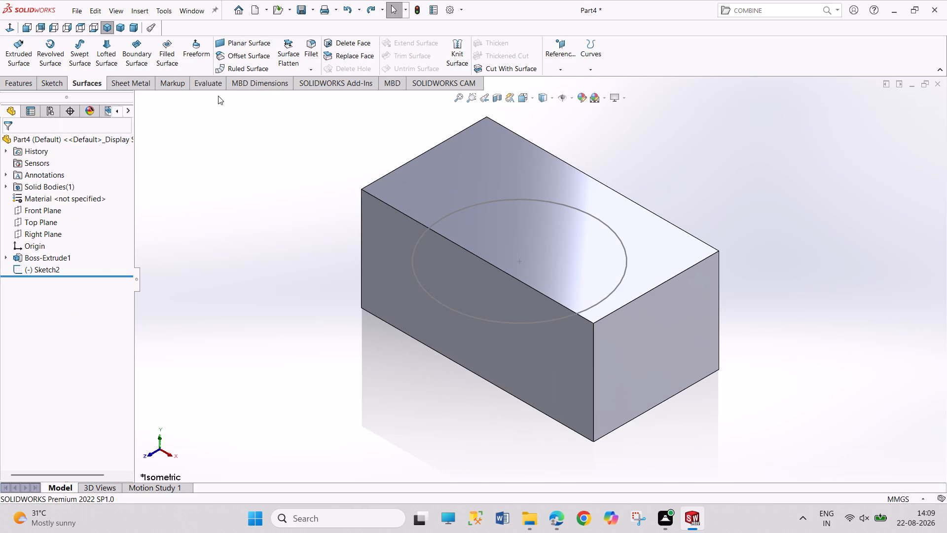
Switch to the Part3 bracket document and exit Sketch4.
{"action": "left_click", "coordinate": [199, 8]}
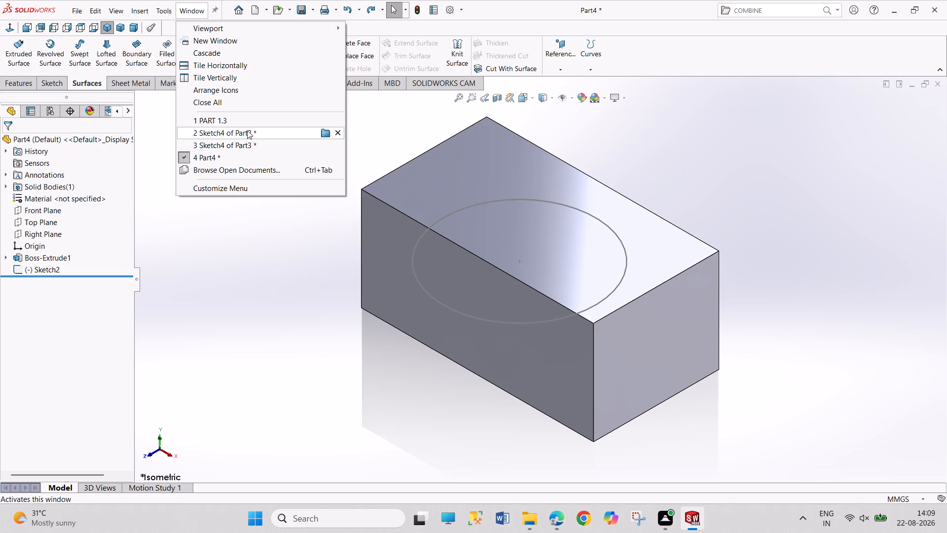
{"action": "left_click", "coordinate": [251, 143]}
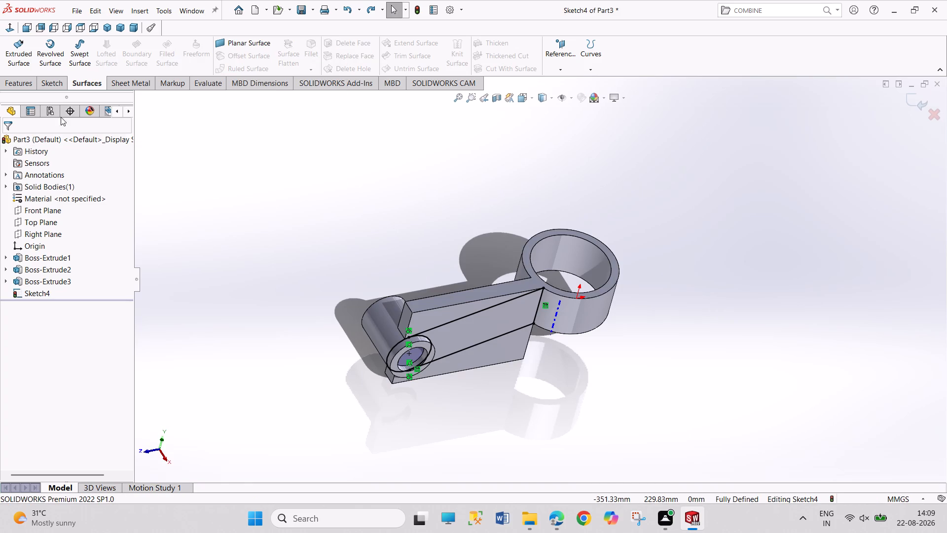
{"action": "left_click", "coordinate": [46, 81]}
{"action": "left_click", "coordinate": [15, 54]}
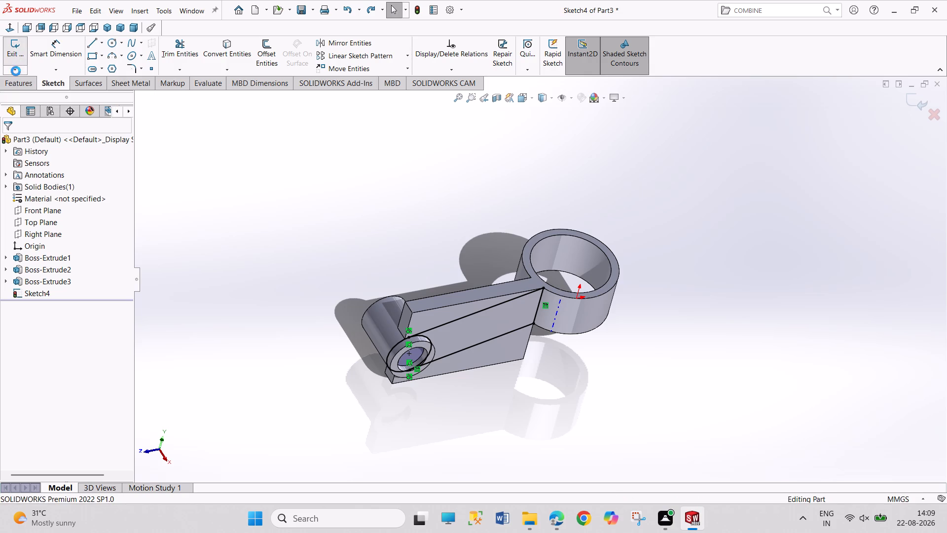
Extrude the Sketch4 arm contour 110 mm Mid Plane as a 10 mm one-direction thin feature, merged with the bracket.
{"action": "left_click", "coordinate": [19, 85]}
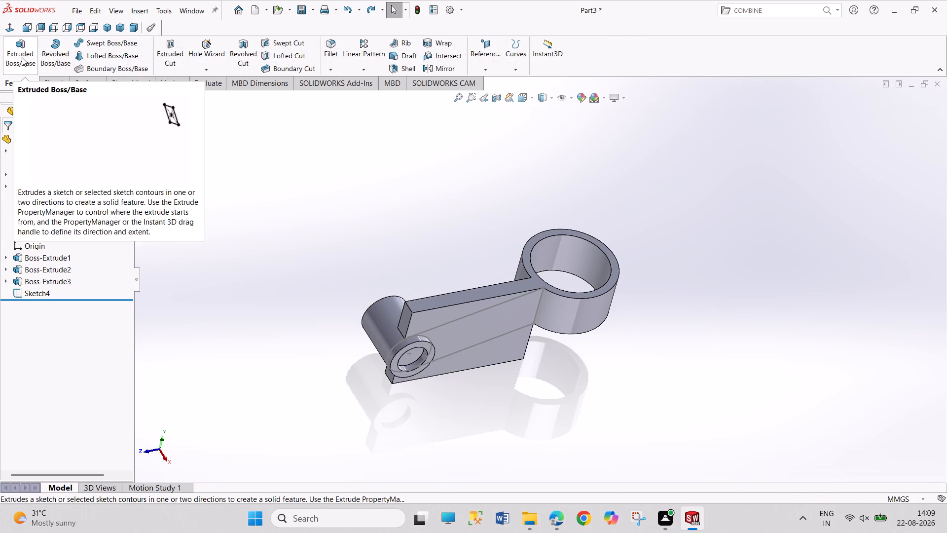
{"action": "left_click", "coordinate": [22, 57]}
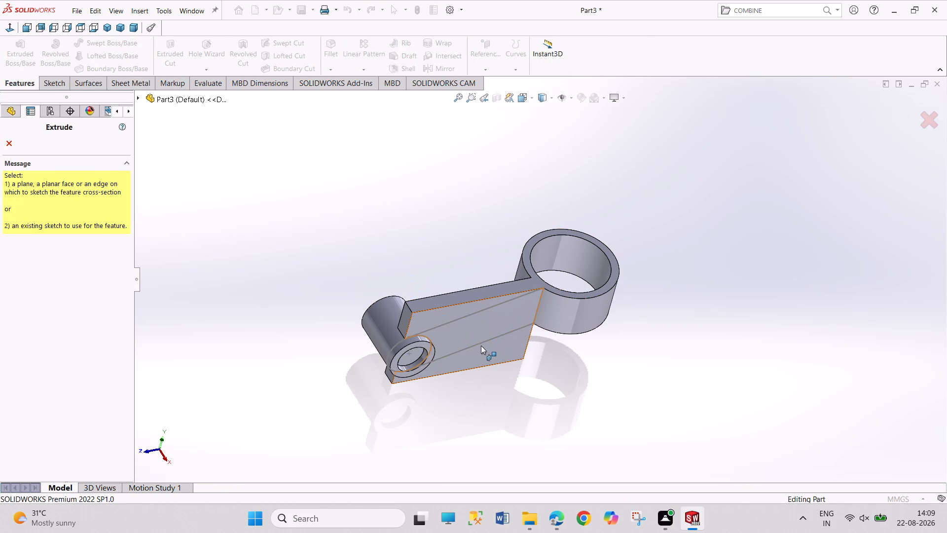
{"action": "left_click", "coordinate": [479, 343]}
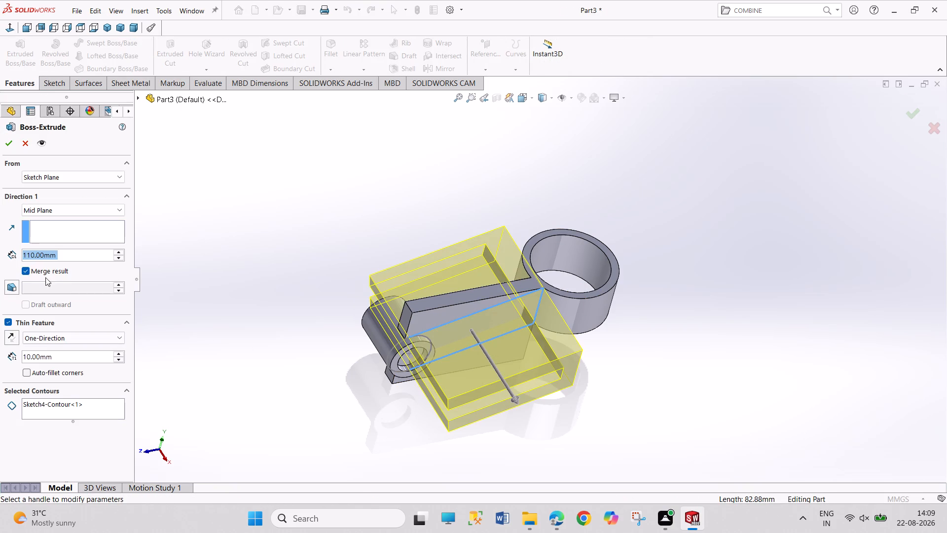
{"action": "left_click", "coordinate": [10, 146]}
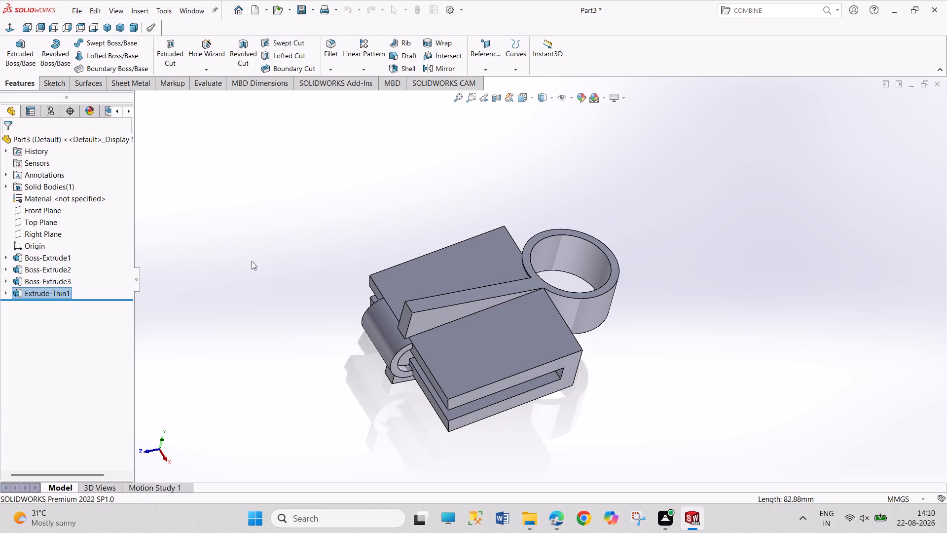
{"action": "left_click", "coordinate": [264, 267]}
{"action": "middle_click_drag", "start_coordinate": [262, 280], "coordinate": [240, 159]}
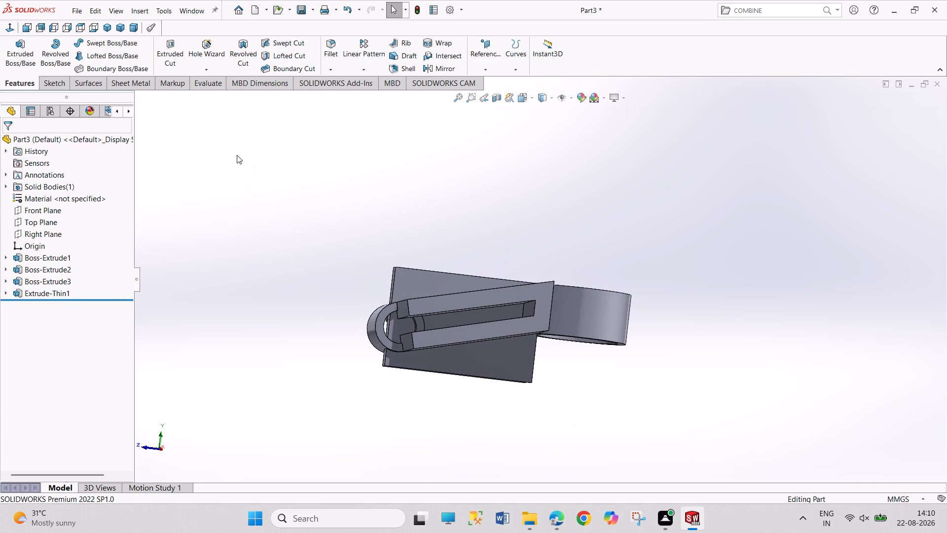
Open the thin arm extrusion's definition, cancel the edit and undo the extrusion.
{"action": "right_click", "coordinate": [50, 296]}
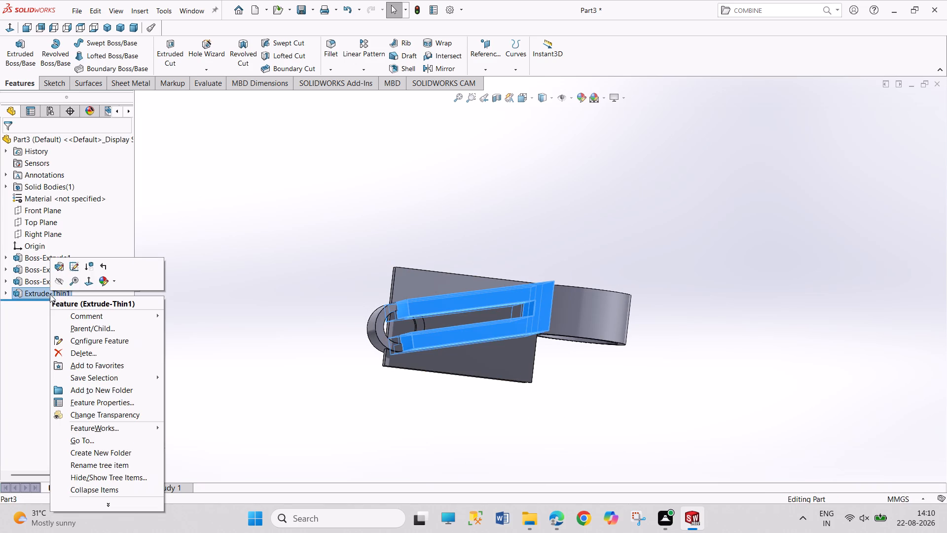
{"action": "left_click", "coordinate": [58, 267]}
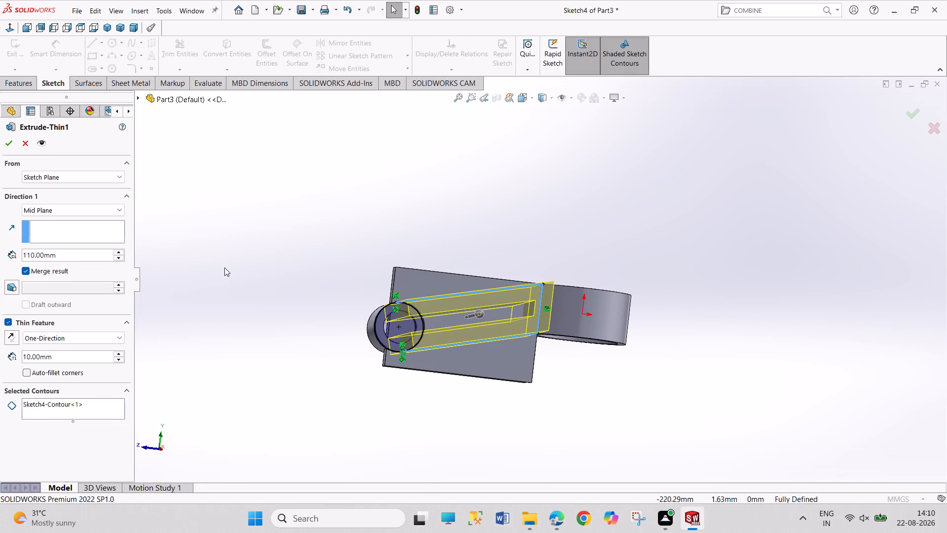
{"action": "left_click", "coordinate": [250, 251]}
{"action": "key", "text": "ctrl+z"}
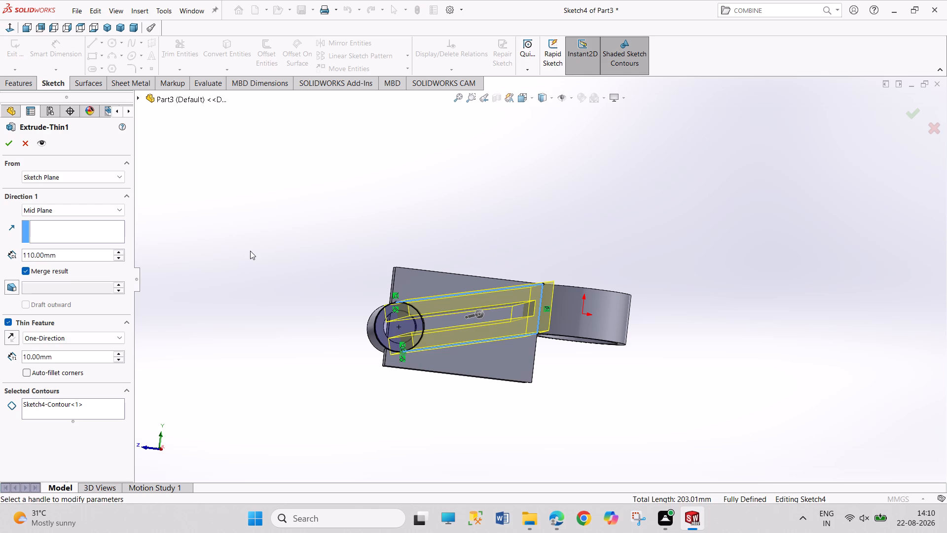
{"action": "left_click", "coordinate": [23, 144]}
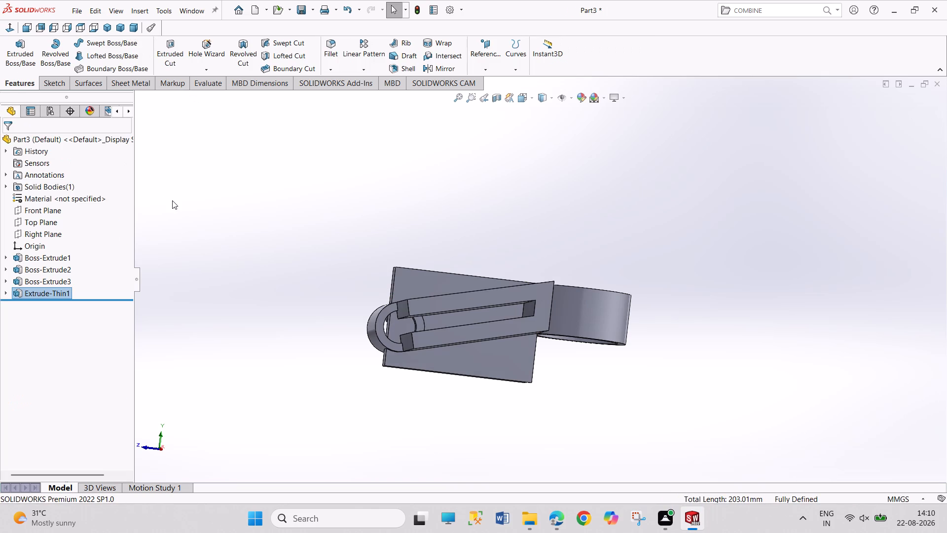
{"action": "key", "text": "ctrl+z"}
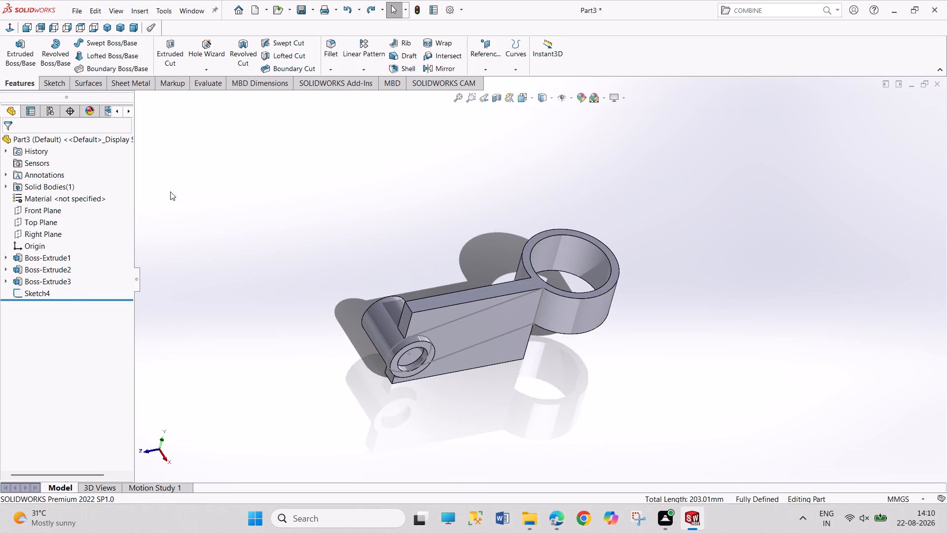
Extrude the Sketch4 arm contour again, 110 mm Mid Plane with a 10 mm one-direction thin wall and merged result.
{"action": "left_click", "coordinate": [10, 67]}
{"action": "left_click", "coordinate": [436, 326]}
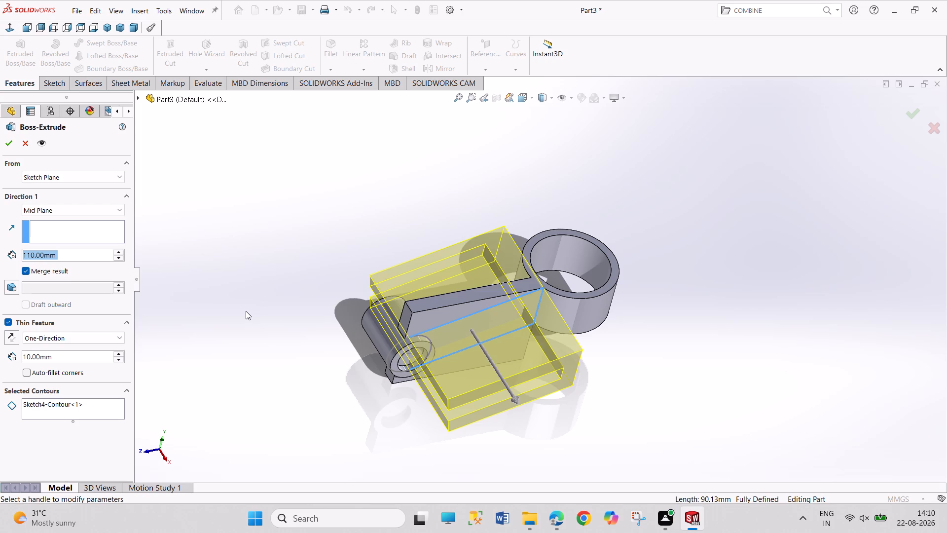
{"action": "middle_click_drag", "start_coordinate": [285, 324], "coordinate": [280, 215]}
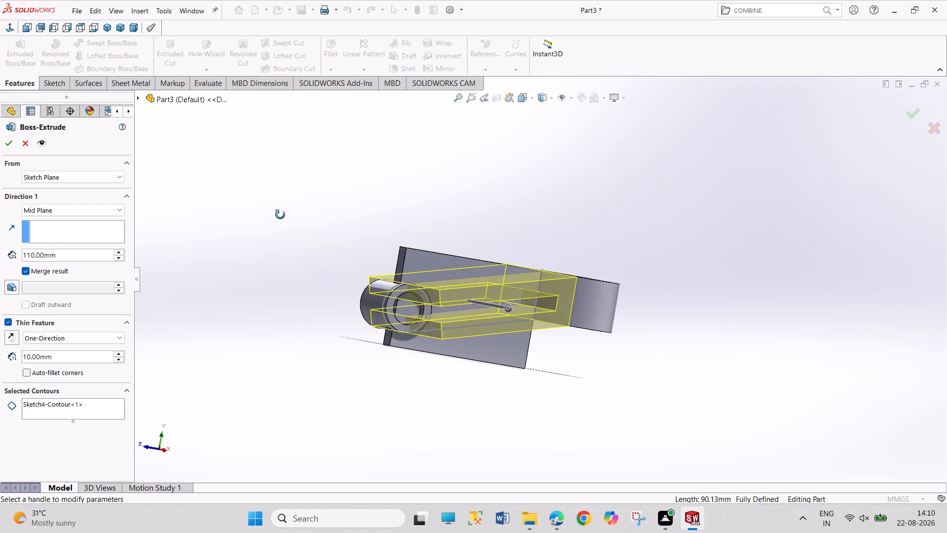
{"action": "middle_click_drag", "start_coordinate": [280, 215], "coordinate": [274, 201]}
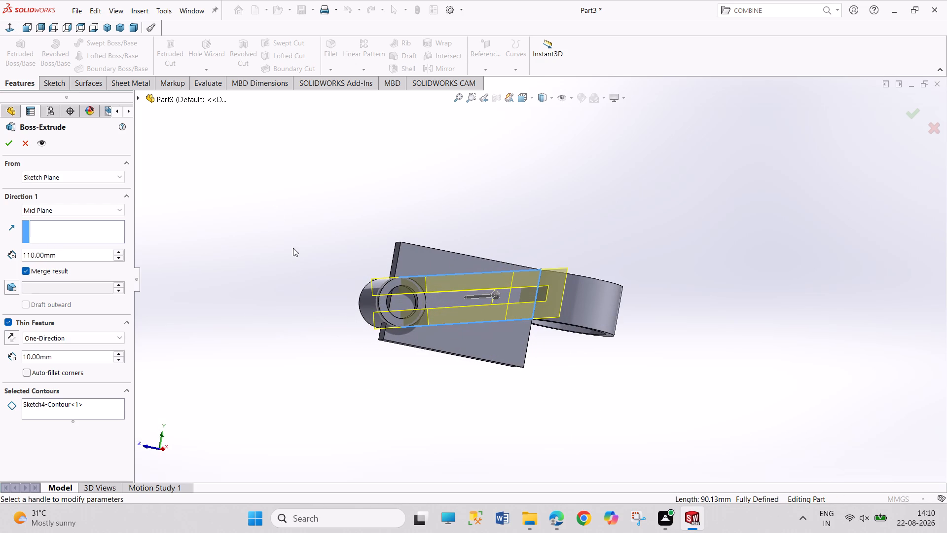
{"action": "middle_click_drag", "start_coordinate": [299, 271], "coordinate": [308, 329]}
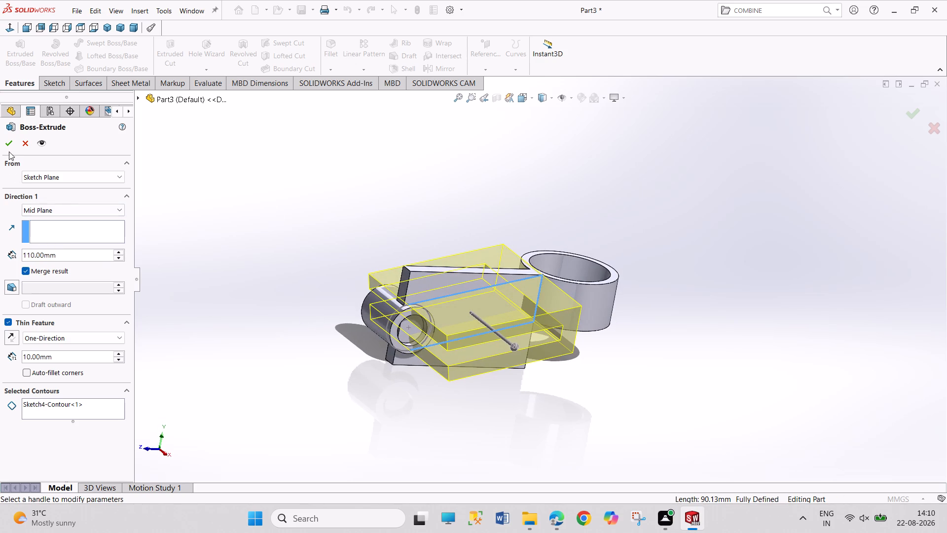
{"action": "left_click", "coordinate": [10, 149]}
{"action": "middle_click_drag", "start_coordinate": [250, 233], "coordinate": [240, 177]}
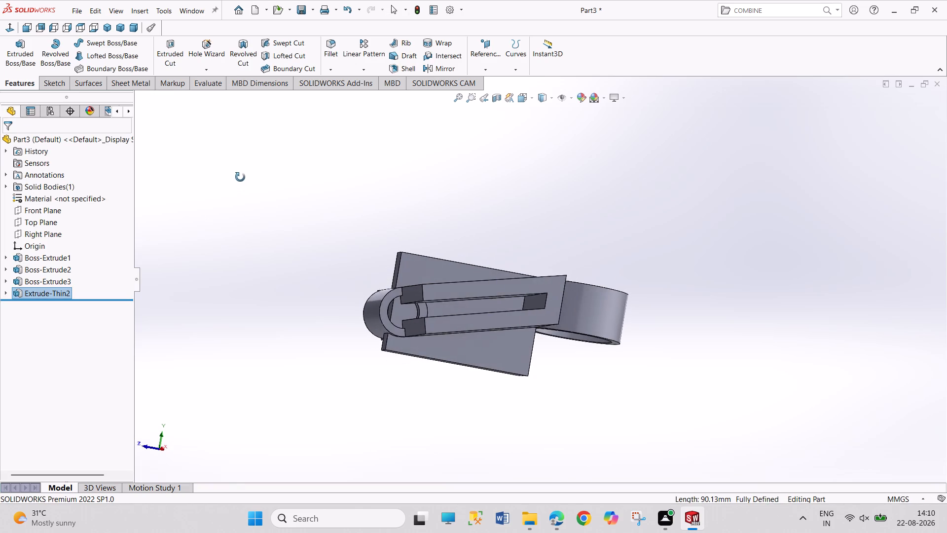
{"action": "middle_click_drag", "start_coordinate": [240, 177], "coordinate": [222, 201]}
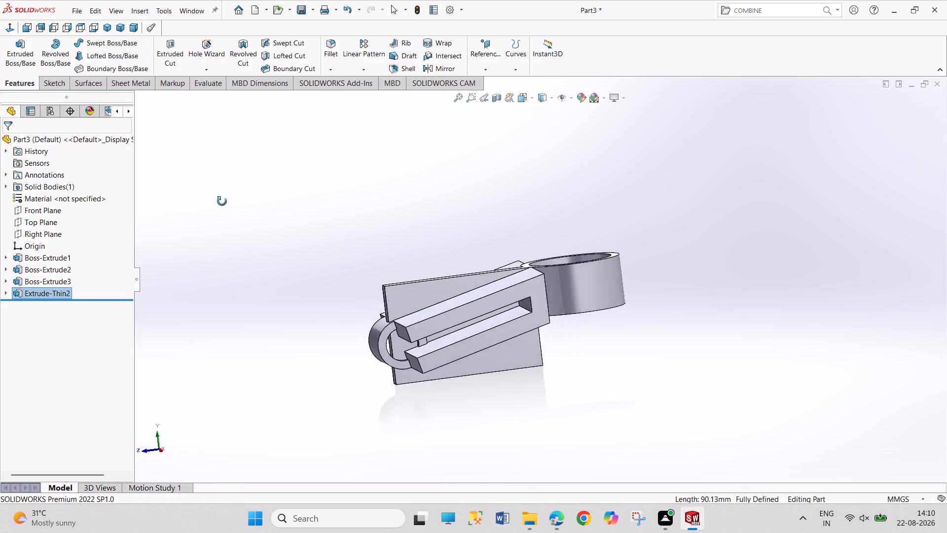
{"action": "middle_click_drag", "start_coordinate": [222, 201], "coordinate": [236, 209]}
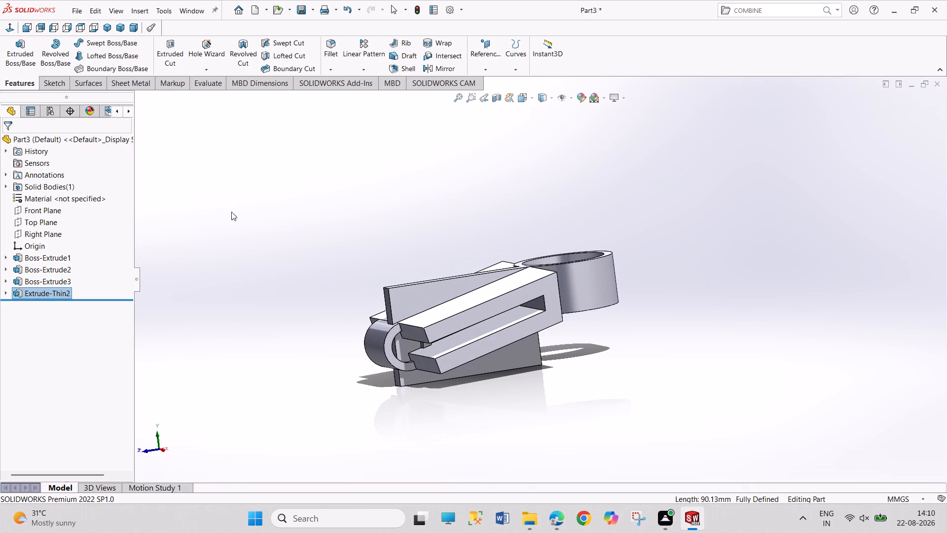
Check whether the Join and Combine features can be used on the bracket.
{"action": "left_click", "coordinate": [186, 12]}
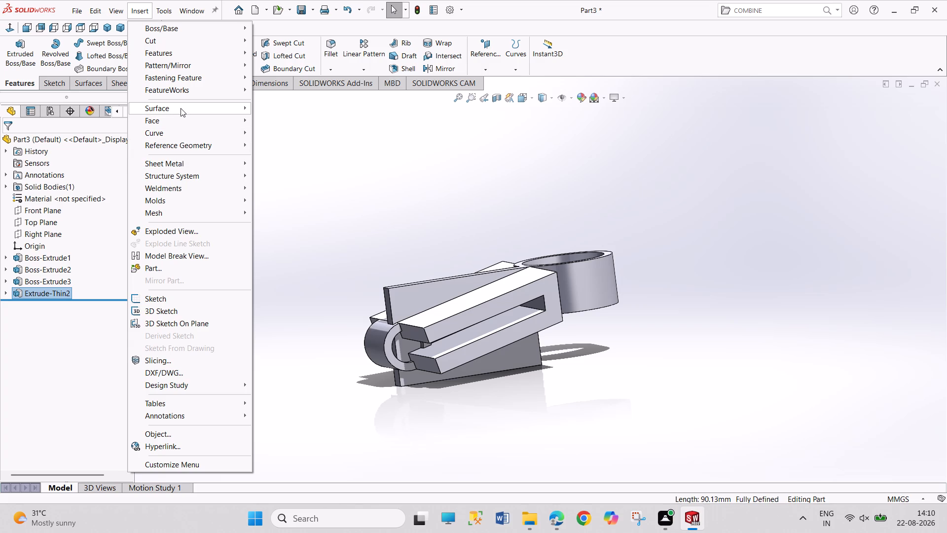
{"action": "left_click", "coordinate": [186, 56]}
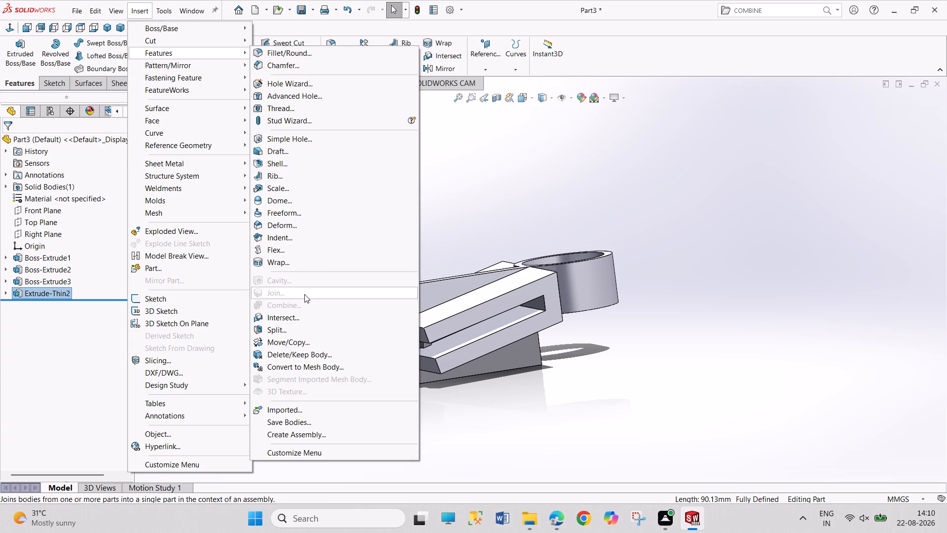
{"action": "triple_click", "coordinate": [293, 305]}
{"action": "double_click", "coordinate": [293, 305]}
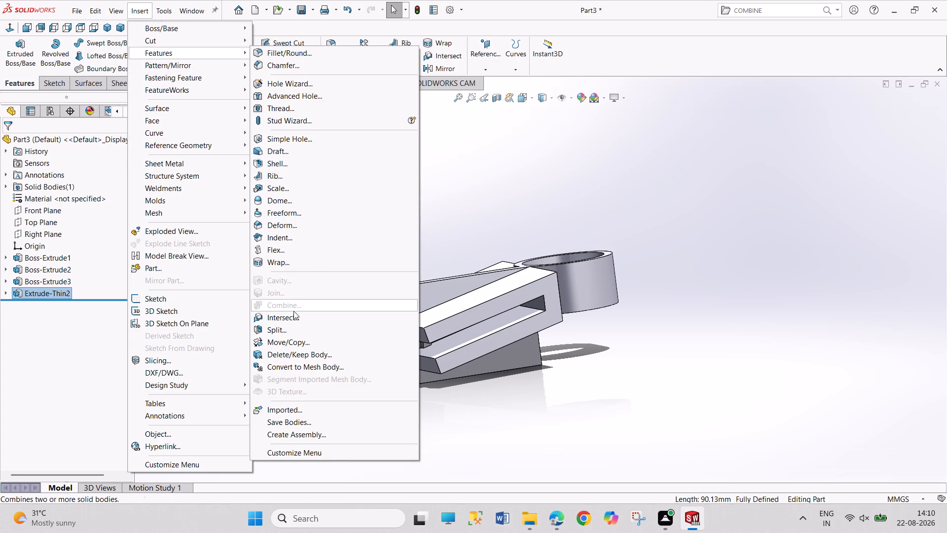
{"action": "left_click", "coordinate": [329, 455]}
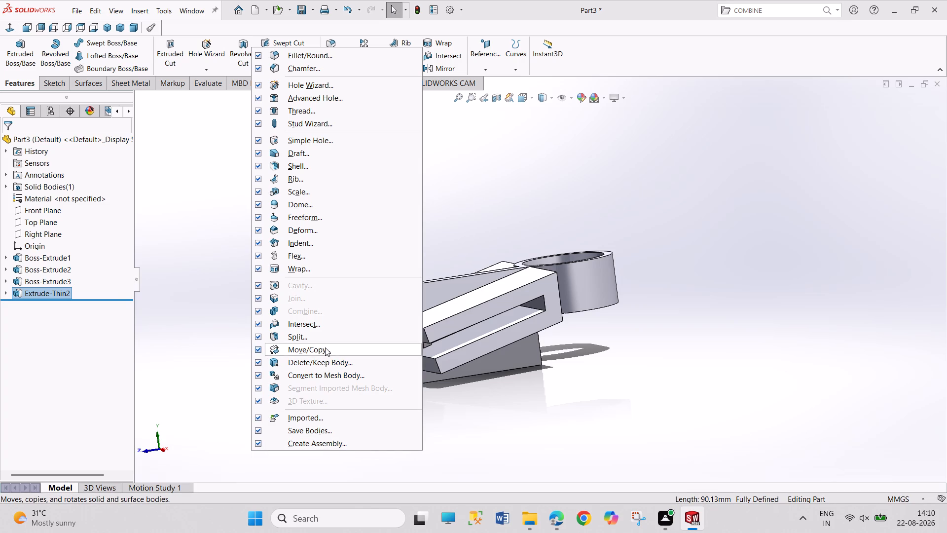
{"action": "scroll", "coordinate": [283, 293], "scroll_direction": "down", "scroll_amount": 2}
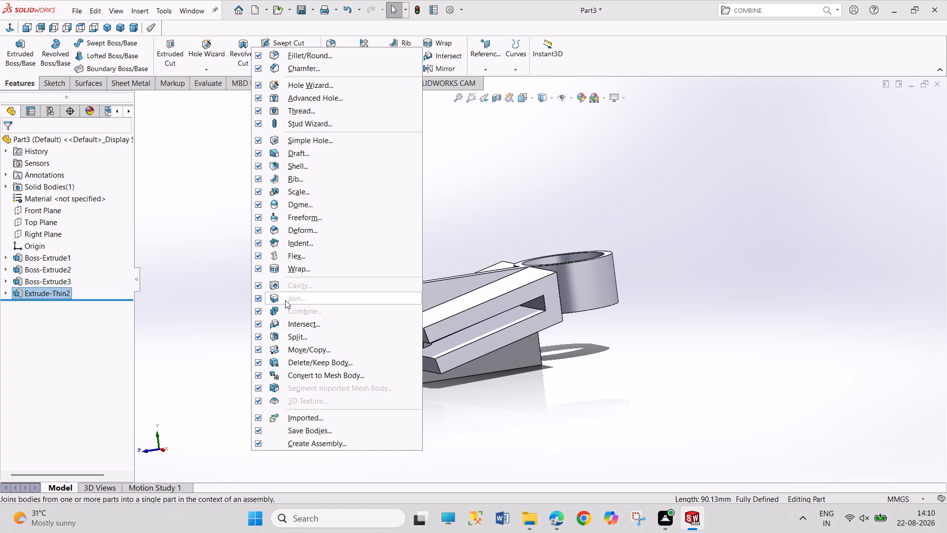
{"action": "scroll", "coordinate": [286, 300], "scroll_direction": "up", "scroll_amount": 2}
{"action": "left_click", "coordinate": [477, 139]}
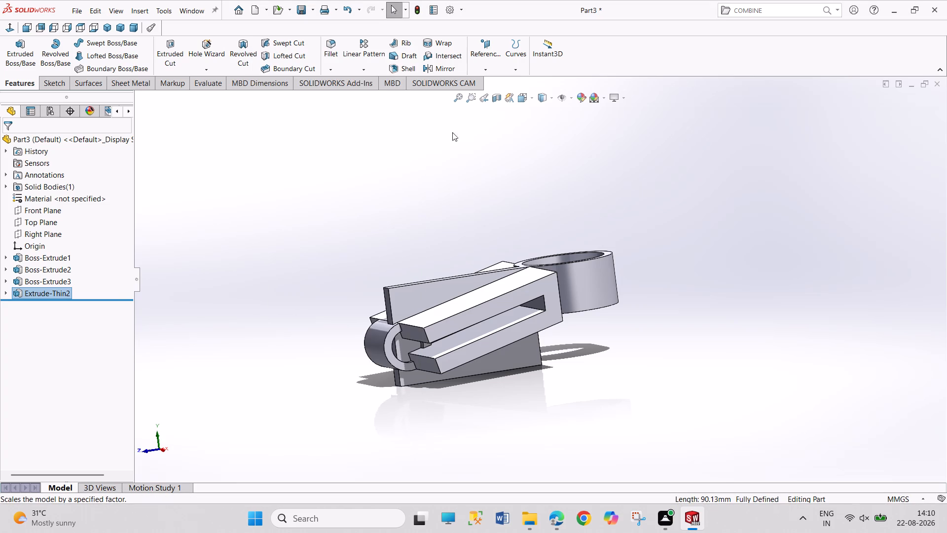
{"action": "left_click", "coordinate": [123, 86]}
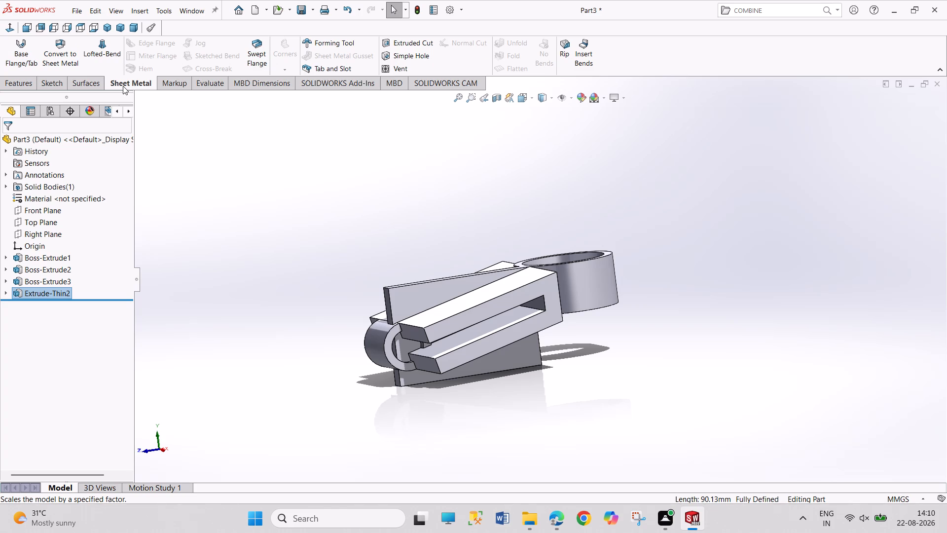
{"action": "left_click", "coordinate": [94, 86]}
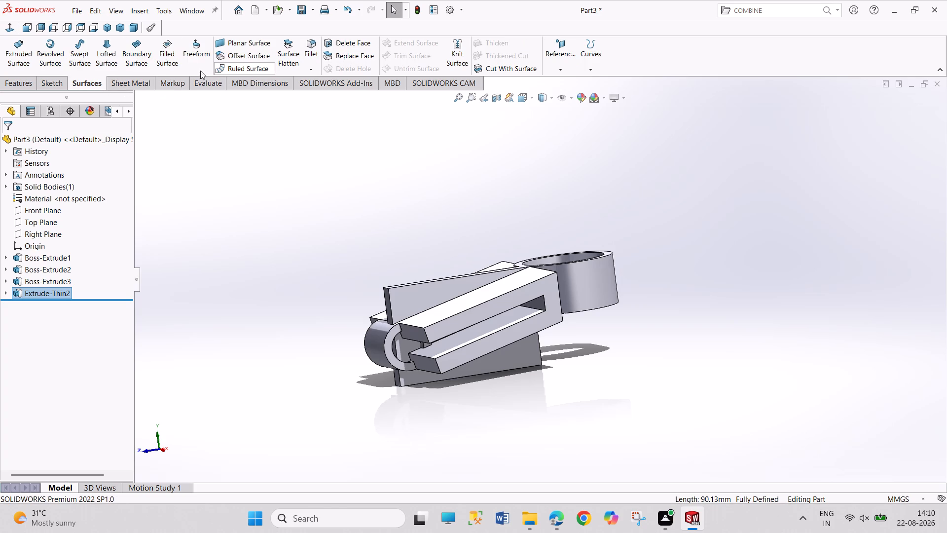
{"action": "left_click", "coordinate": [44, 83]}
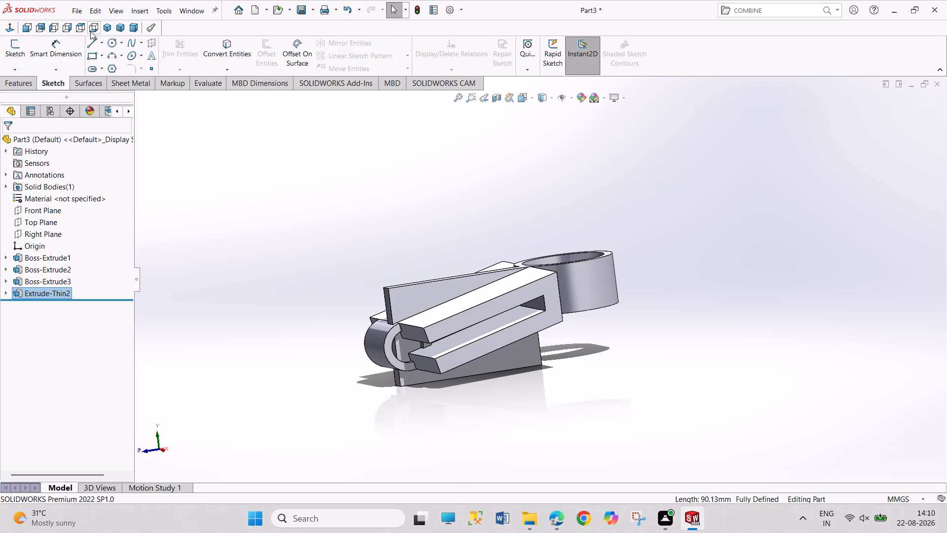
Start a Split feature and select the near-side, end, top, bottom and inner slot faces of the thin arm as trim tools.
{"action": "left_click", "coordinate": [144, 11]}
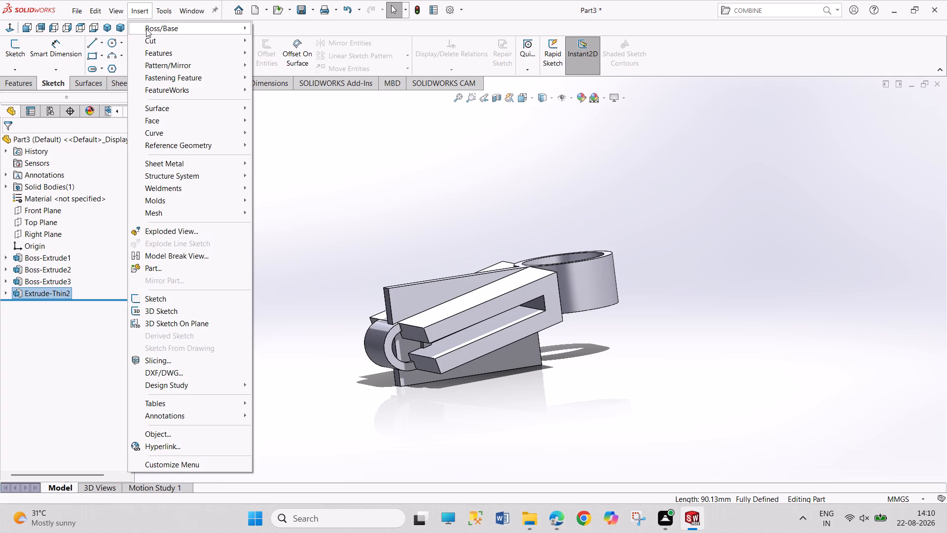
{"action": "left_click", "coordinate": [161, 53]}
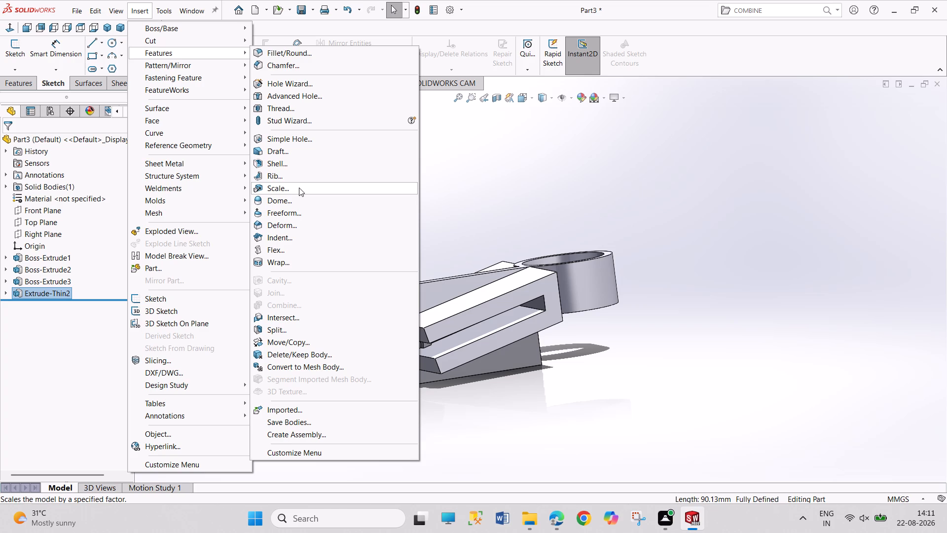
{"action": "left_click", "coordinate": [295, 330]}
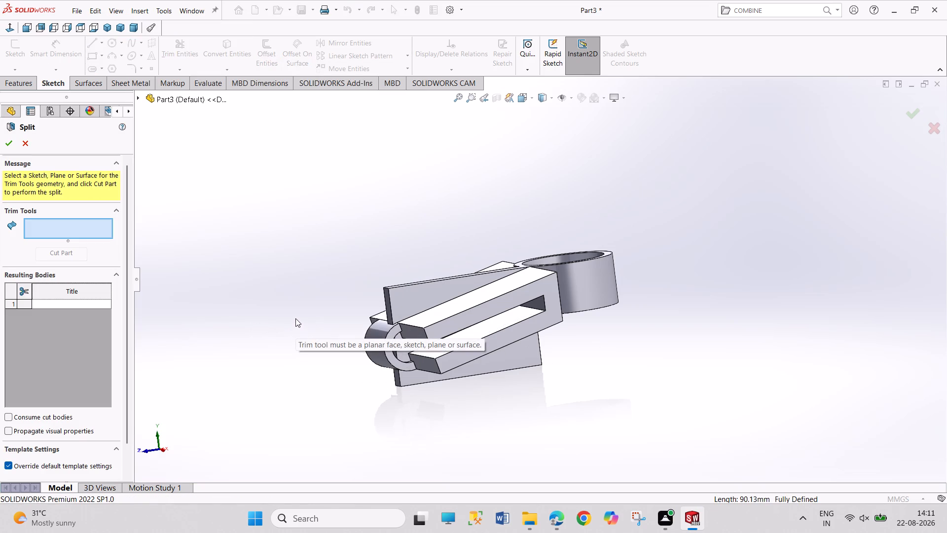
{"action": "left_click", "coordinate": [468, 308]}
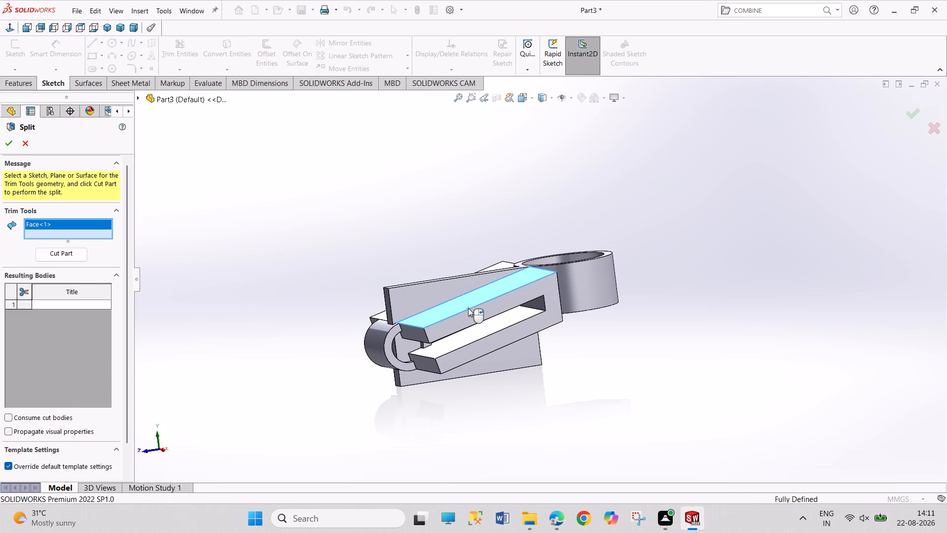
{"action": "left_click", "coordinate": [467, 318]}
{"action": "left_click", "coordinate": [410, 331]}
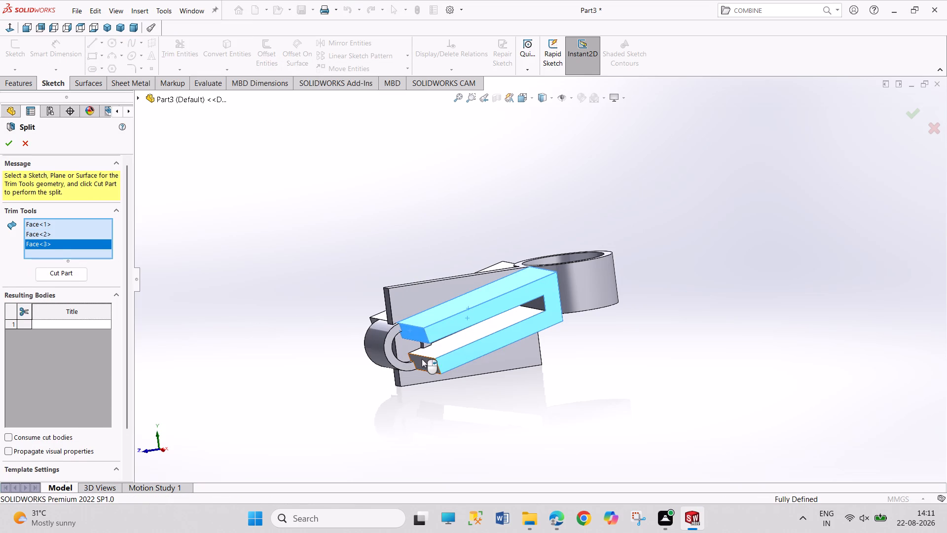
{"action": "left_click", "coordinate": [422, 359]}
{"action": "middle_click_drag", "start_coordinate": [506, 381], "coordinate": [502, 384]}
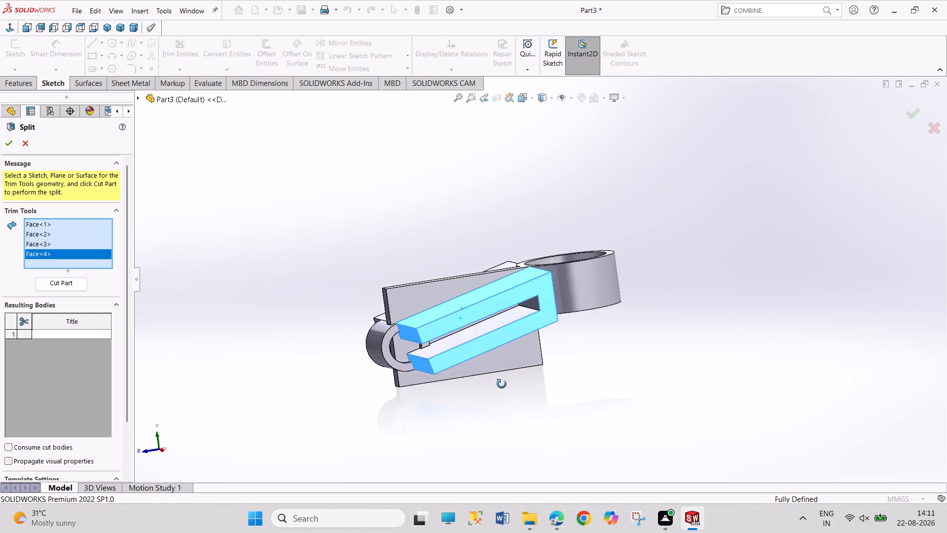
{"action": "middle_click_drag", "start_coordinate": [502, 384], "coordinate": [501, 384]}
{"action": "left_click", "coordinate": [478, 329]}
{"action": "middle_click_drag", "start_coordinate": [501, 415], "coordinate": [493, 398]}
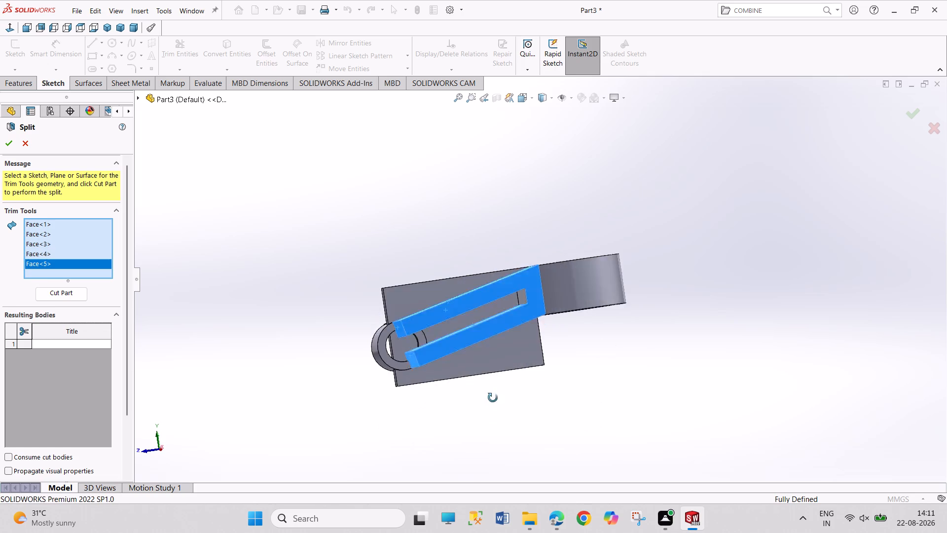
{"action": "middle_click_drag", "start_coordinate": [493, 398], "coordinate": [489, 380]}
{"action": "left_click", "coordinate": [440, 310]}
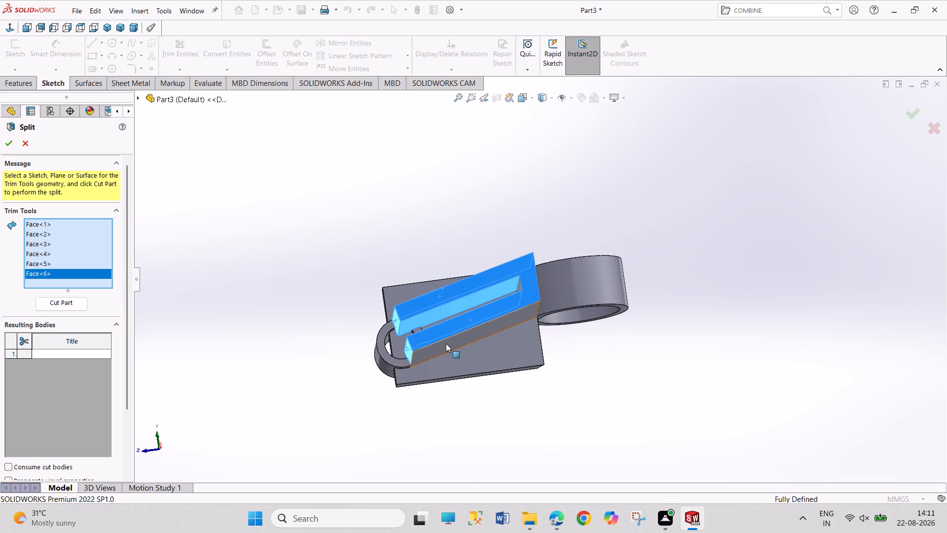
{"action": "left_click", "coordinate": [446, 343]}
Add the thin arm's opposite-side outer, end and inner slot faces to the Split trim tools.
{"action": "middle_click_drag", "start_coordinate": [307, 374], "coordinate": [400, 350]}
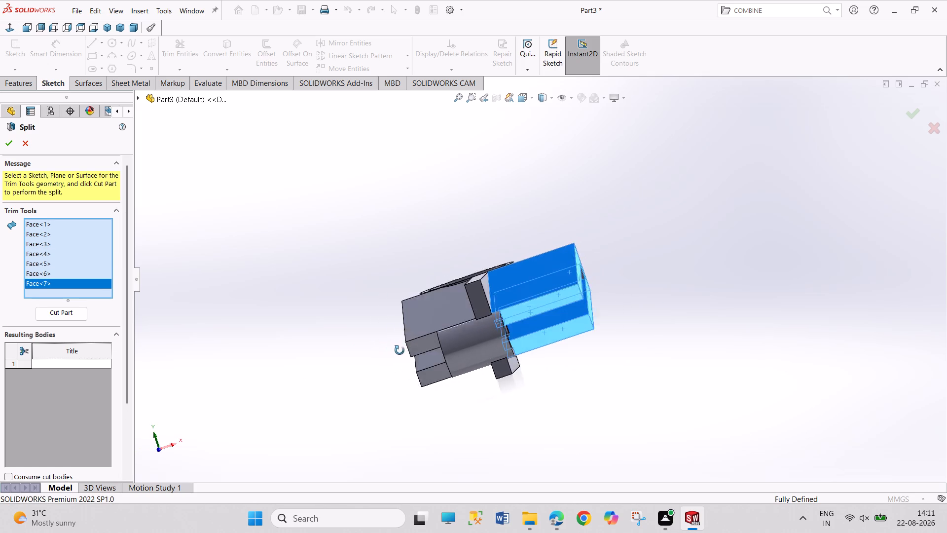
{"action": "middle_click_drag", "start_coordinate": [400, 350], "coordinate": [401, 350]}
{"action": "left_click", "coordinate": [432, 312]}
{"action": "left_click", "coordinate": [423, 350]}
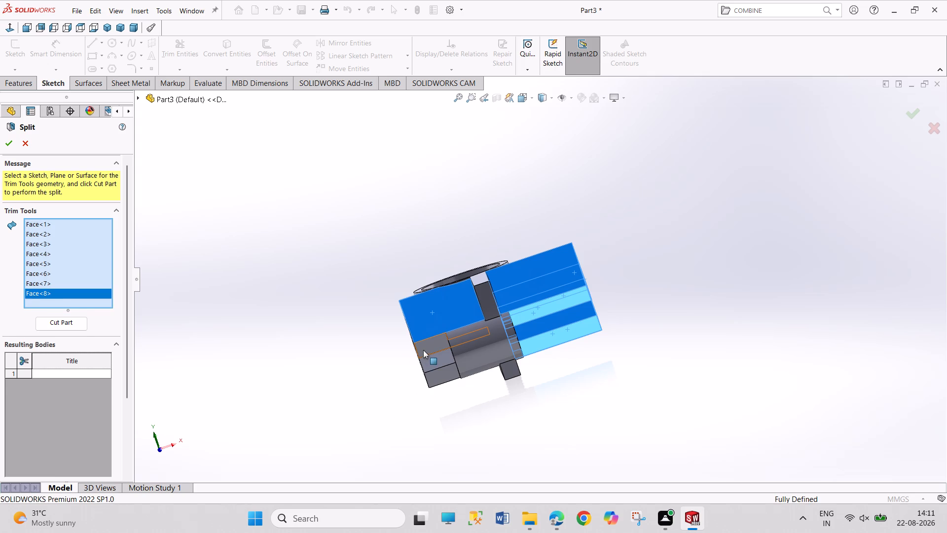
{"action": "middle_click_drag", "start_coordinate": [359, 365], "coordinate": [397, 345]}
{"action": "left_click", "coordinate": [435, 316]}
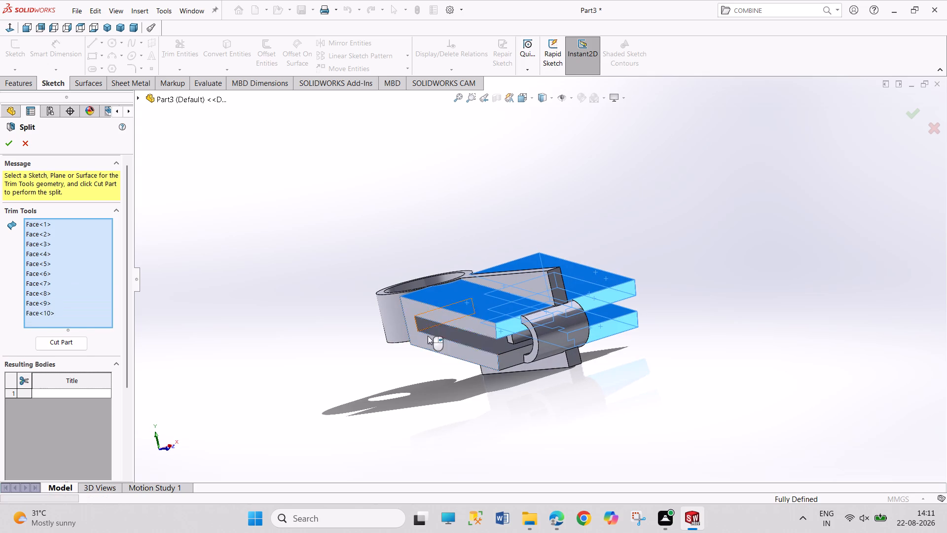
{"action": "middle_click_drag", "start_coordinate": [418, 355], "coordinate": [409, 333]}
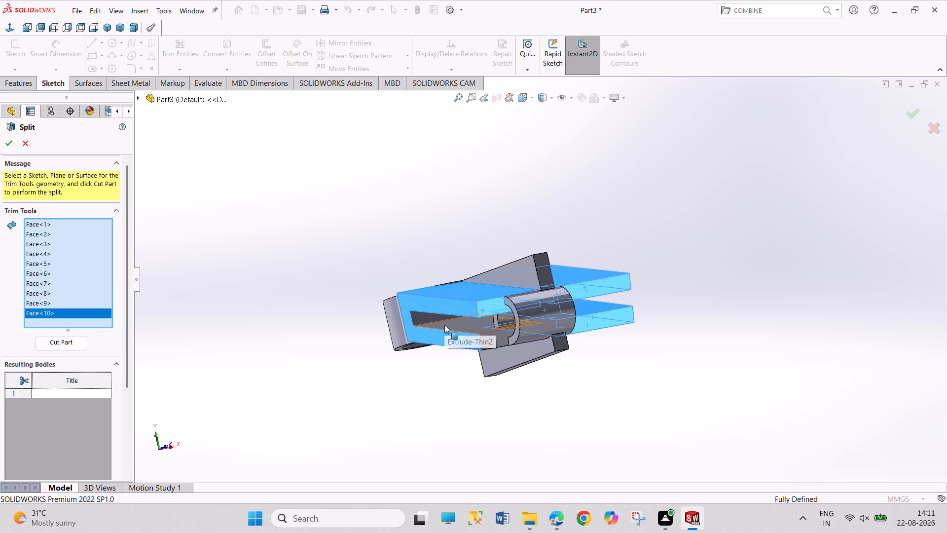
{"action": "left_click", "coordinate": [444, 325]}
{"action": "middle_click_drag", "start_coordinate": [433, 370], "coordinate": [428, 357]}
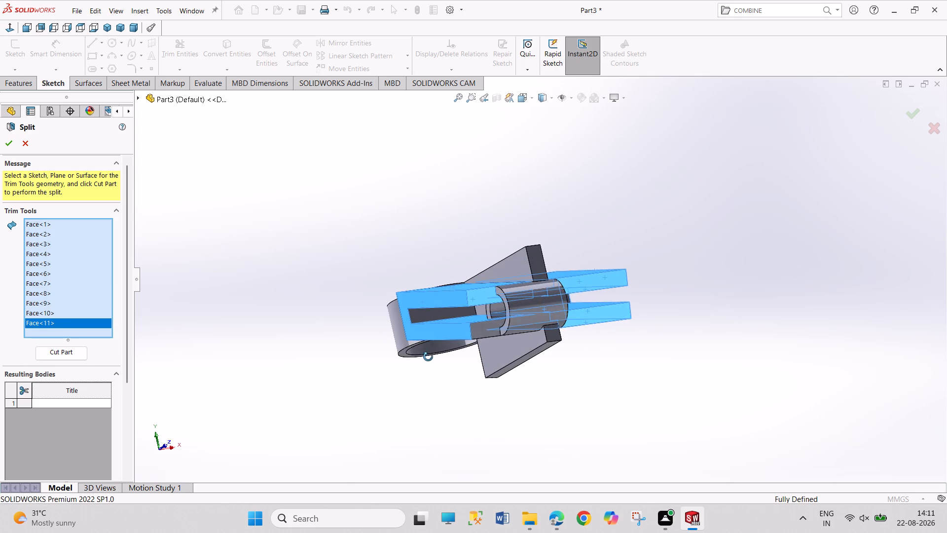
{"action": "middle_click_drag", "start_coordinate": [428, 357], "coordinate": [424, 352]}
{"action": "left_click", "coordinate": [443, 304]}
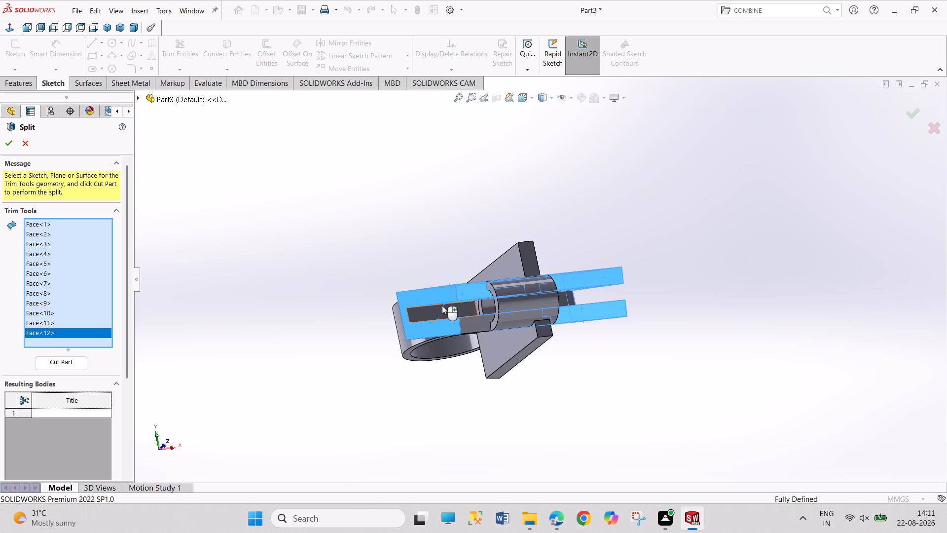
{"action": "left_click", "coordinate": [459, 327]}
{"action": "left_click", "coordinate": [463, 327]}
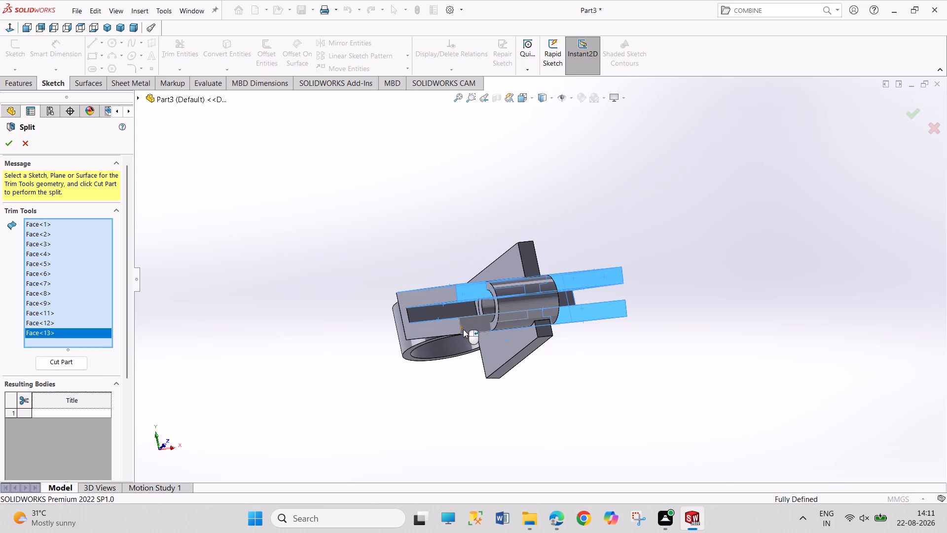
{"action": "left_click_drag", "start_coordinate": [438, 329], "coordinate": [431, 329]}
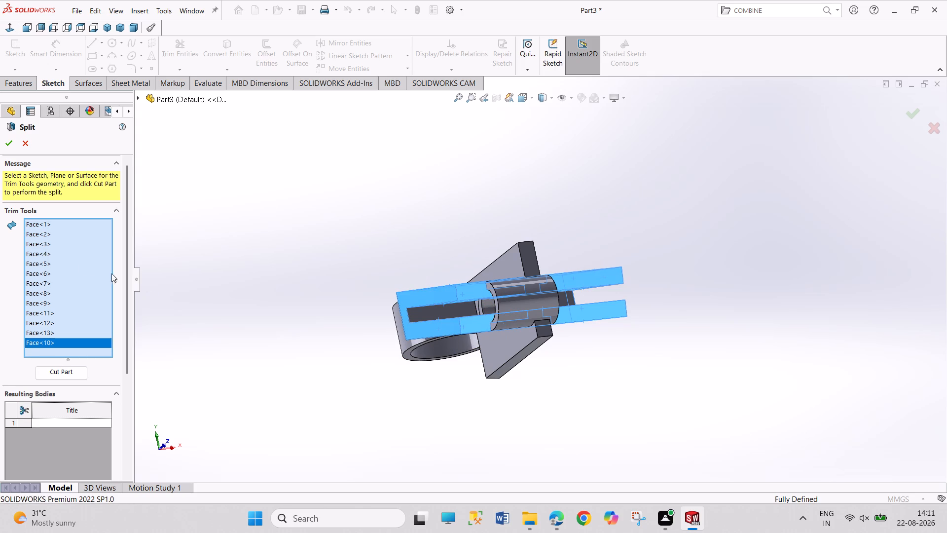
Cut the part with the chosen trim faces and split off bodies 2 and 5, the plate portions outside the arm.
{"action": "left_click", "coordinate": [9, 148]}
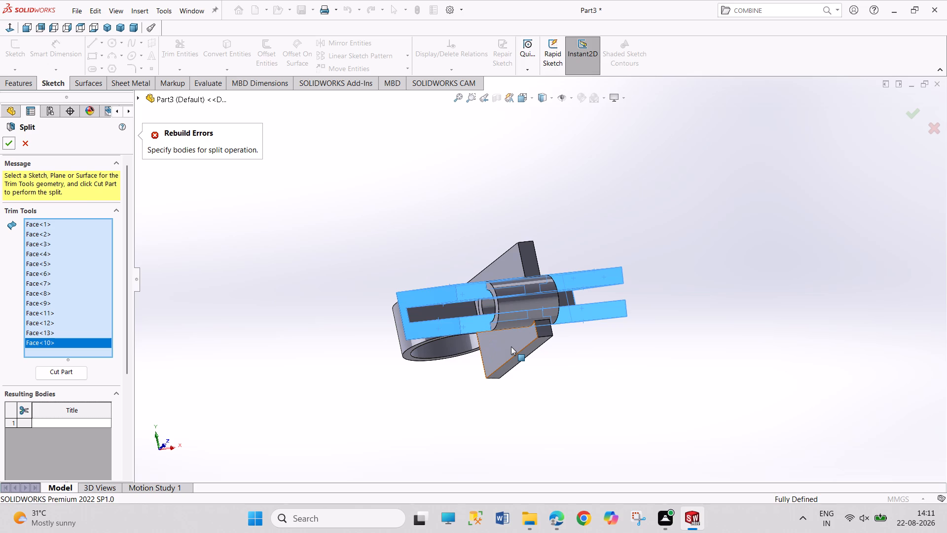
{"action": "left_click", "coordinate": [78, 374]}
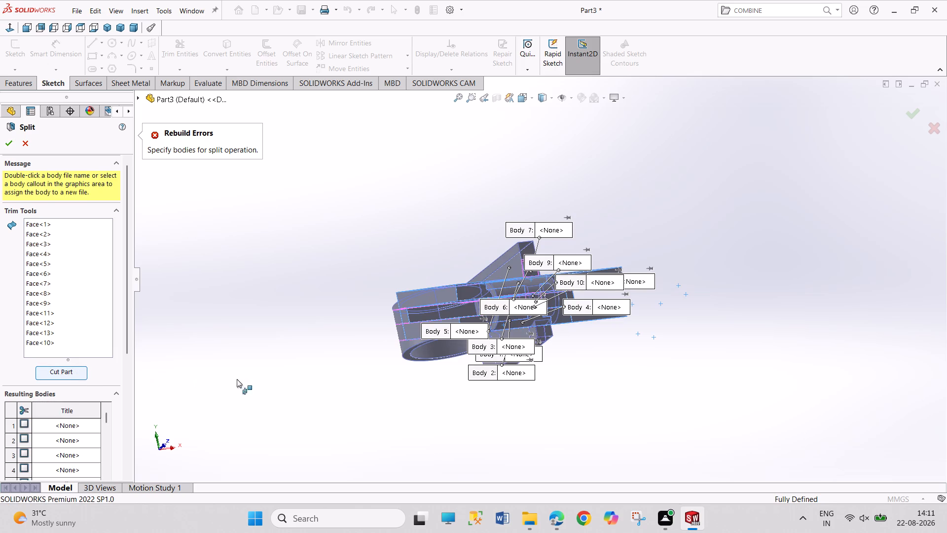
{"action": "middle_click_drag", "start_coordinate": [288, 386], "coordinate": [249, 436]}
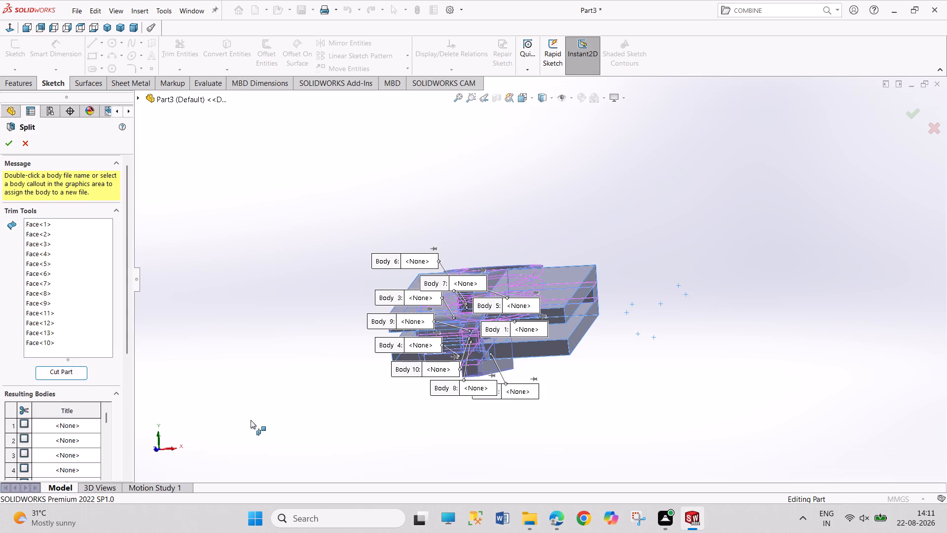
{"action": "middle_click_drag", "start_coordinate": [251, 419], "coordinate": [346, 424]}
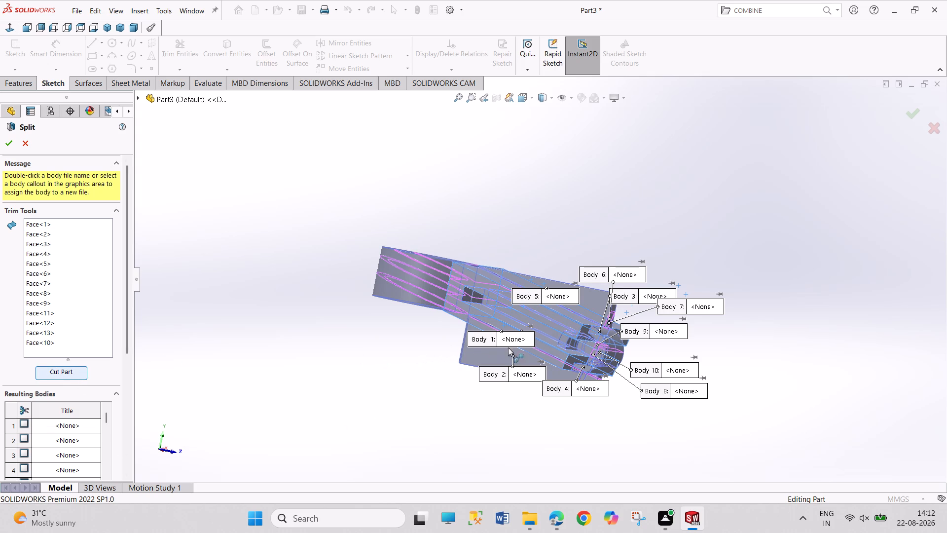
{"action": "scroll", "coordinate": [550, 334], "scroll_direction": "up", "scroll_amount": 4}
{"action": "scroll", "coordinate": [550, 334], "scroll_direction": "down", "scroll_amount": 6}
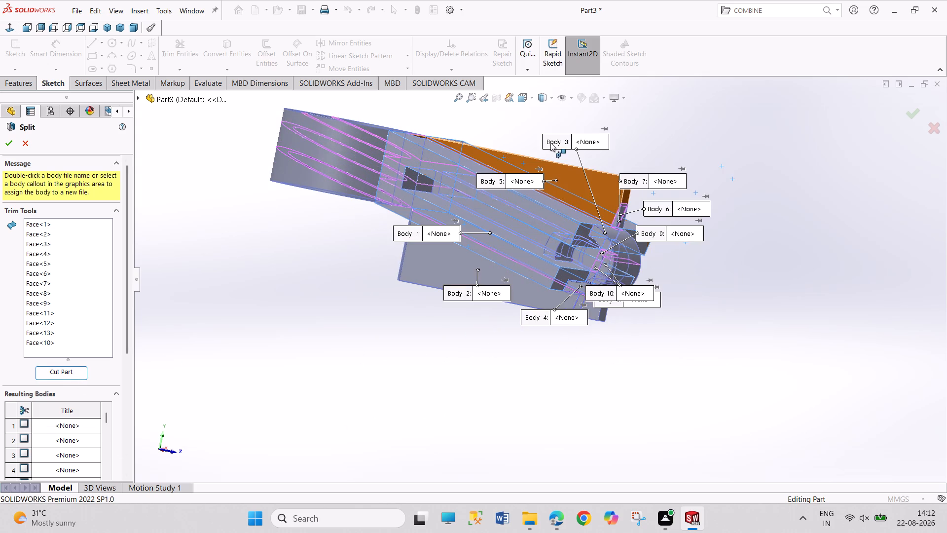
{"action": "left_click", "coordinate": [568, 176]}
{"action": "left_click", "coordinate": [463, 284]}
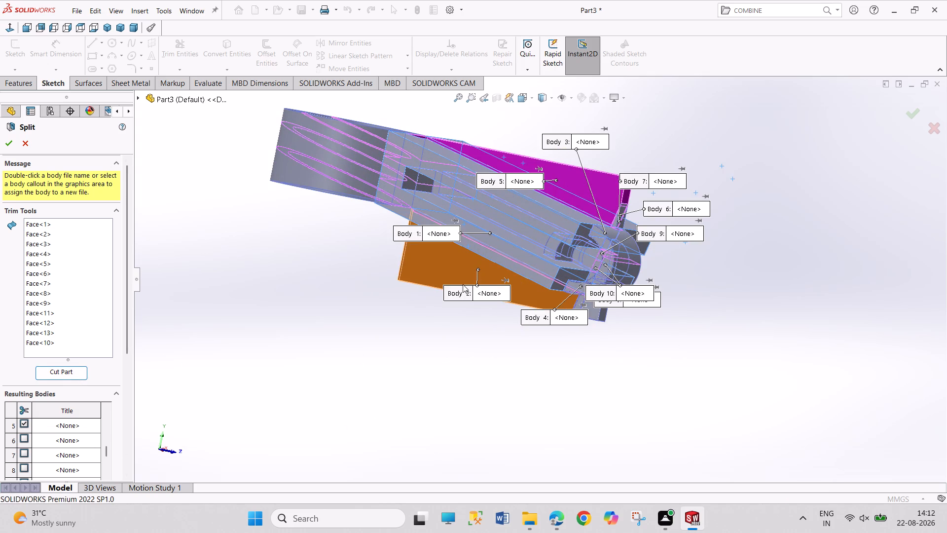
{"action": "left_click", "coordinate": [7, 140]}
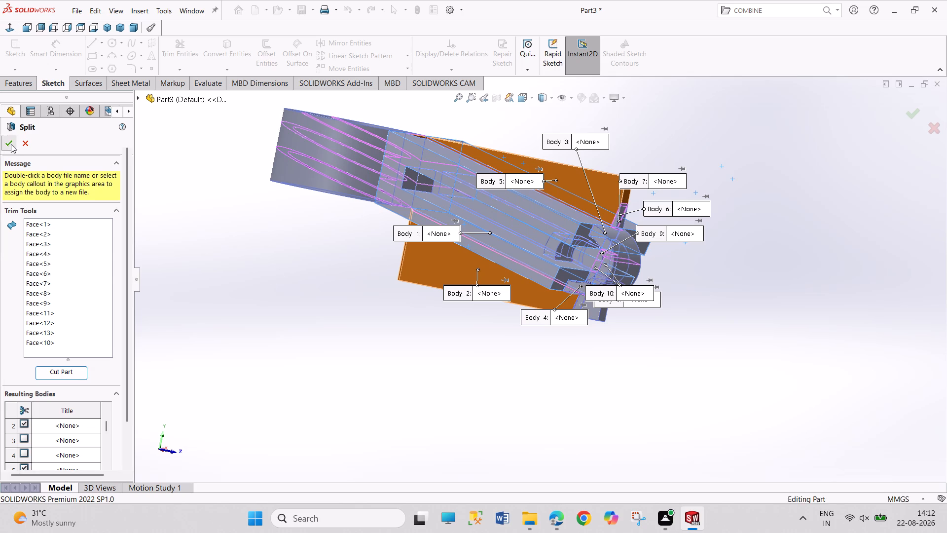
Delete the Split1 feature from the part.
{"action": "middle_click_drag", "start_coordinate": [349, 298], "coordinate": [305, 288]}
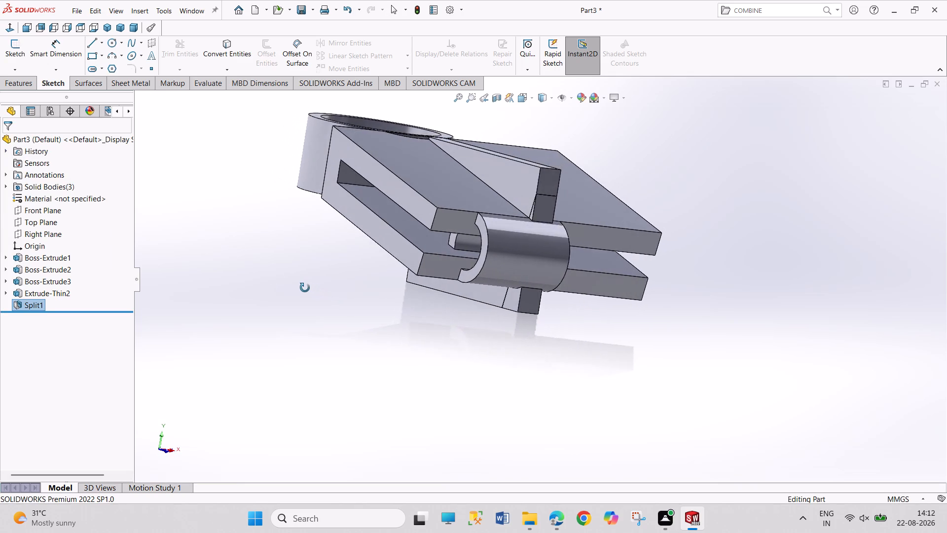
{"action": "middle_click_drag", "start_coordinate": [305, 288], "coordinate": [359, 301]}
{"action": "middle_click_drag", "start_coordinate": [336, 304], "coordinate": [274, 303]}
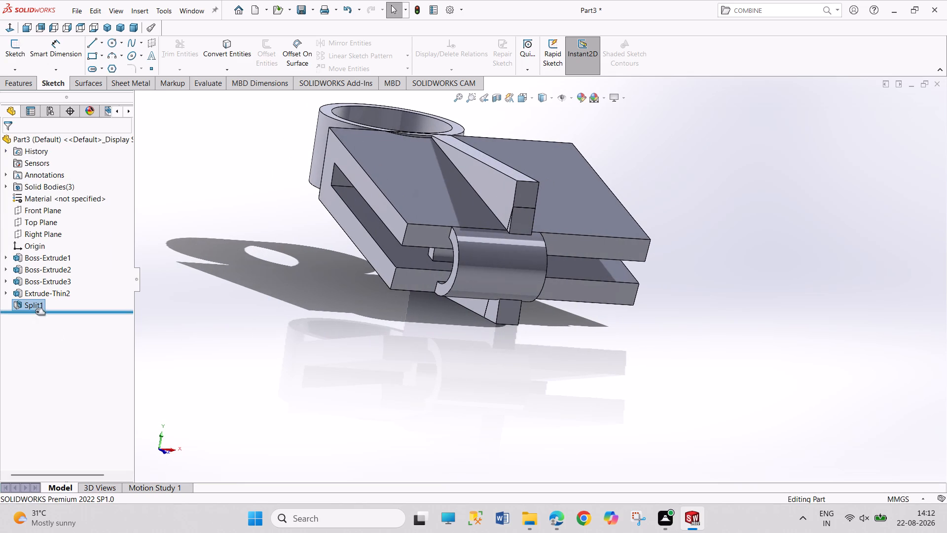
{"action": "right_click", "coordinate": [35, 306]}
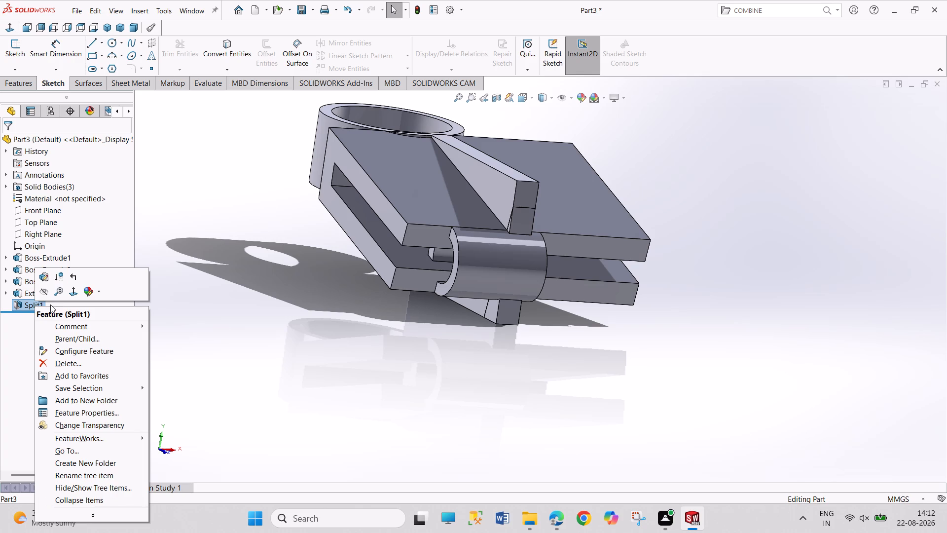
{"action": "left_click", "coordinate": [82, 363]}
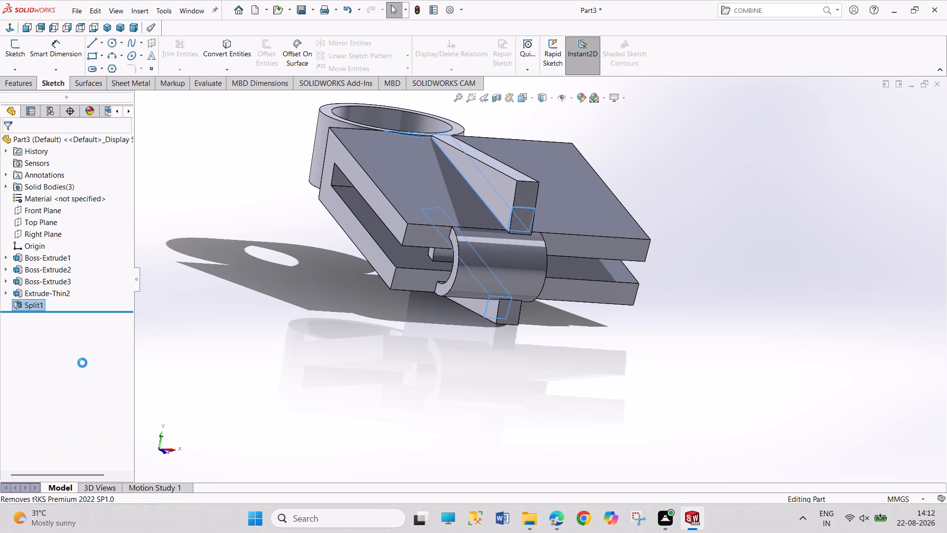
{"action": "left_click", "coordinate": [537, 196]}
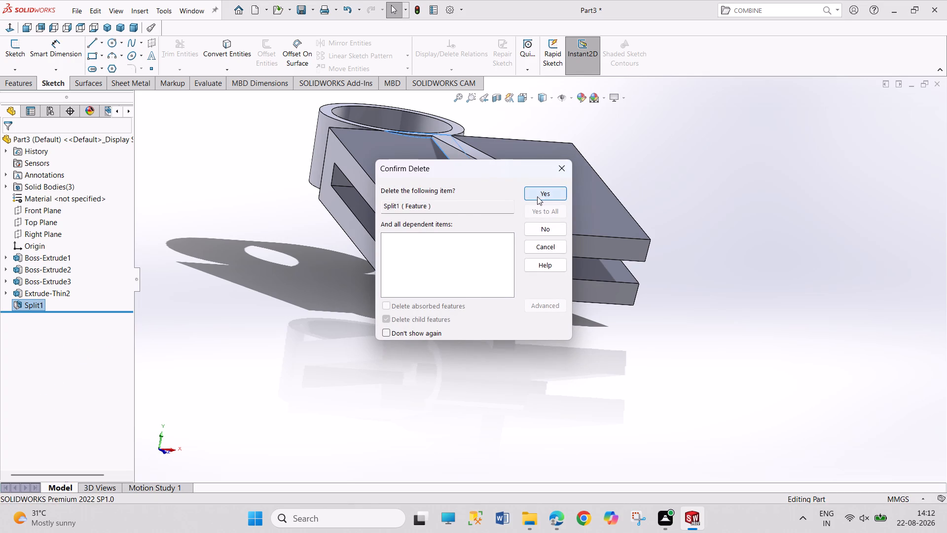
Examine how the thin arm extrusion sits against the plate, ring and tube.
{"action": "middle_click_drag", "start_coordinate": [594, 348], "coordinate": [611, 308]}
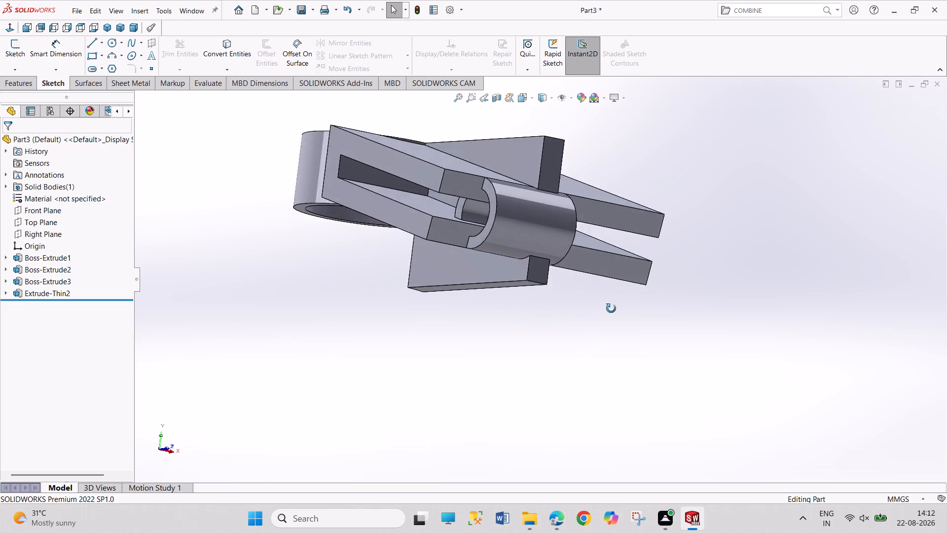
{"action": "middle_click_drag", "start_coordinate": [611, 308], "coordinate": [473, 325]}
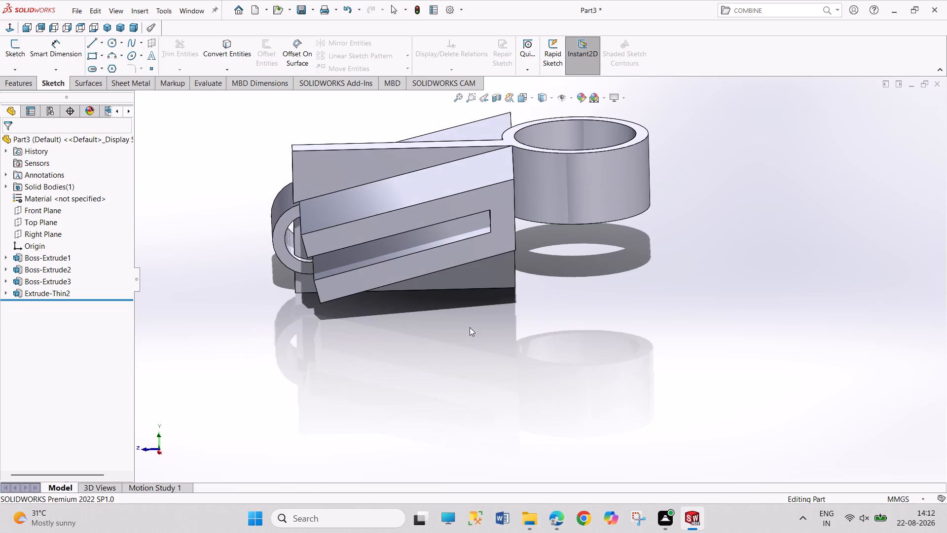
{"action": "scroll", "coordinate": [553, 187], "scroll_direction": "down", "scroll_amount": 4}
{"action": "scroll", "coordinate": [553, 187], "scroll_direction": "up", "scroll_amount": 5}
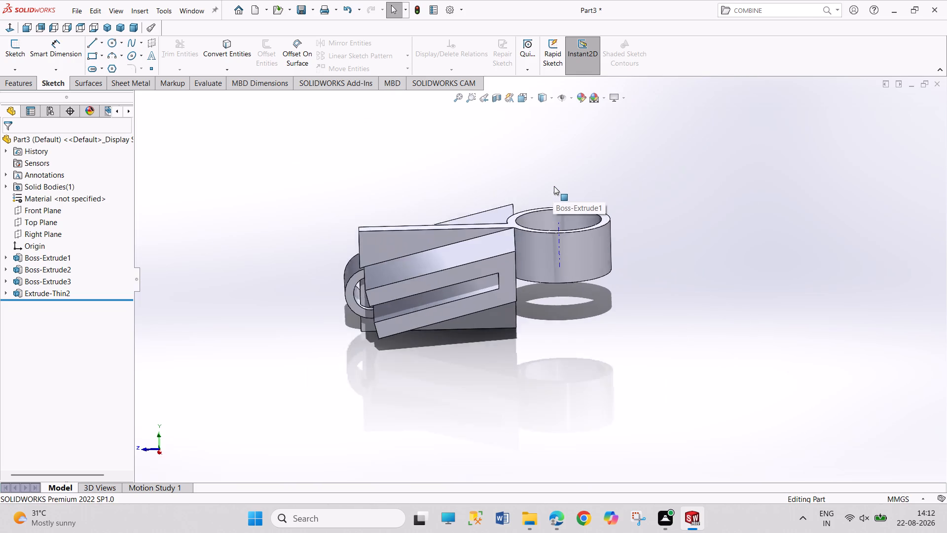
{"action": "scroll", "coordinate": [554, 186], "scroll_direction": "up", "scroll_amount": 4}
{"action": "scroll", "coordinate": [554, 186], "scroll_direction": "down", "scroll_amount": 1}
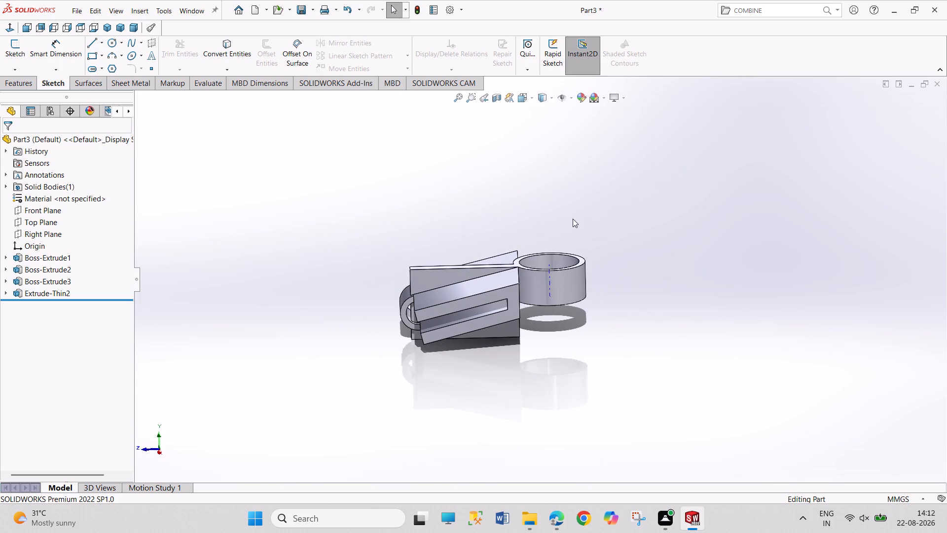
{"action": "scroll", "coordinate": [610, 288], "scroll_direction": "down", "scroll_amount": 1}
{"action": "scroll", "coordinate": [607, 328], "scroll_direction": "down", "scroll_amount": 1}
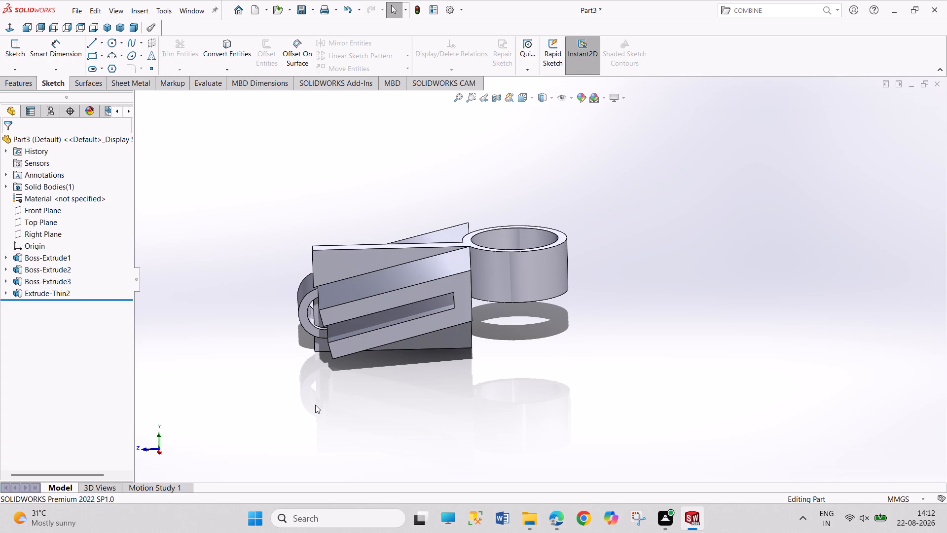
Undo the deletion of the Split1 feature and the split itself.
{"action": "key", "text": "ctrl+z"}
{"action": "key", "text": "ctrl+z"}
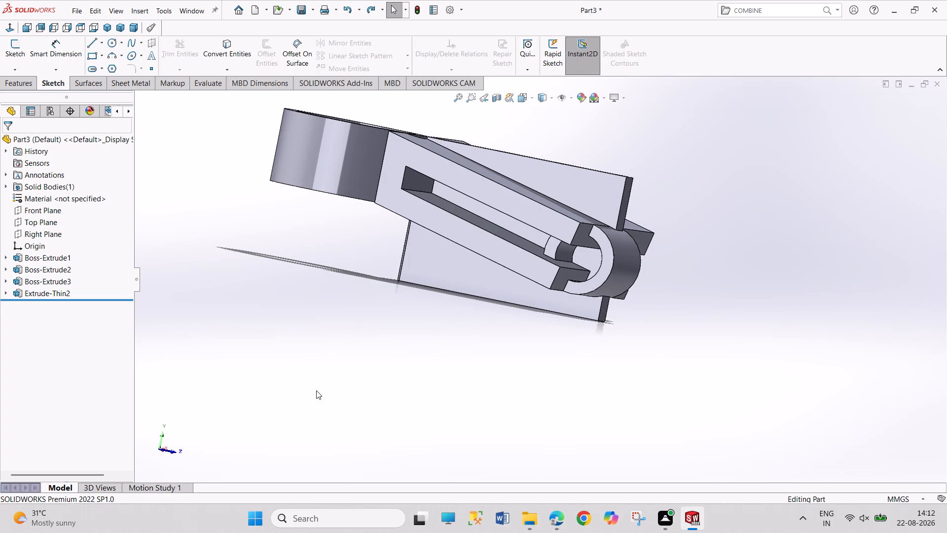
Undo the thin arm extrusion and all sketched lines and relations of its slanted side profile in Sketch4.
{"action": "key", "text": "ctrl+z"}
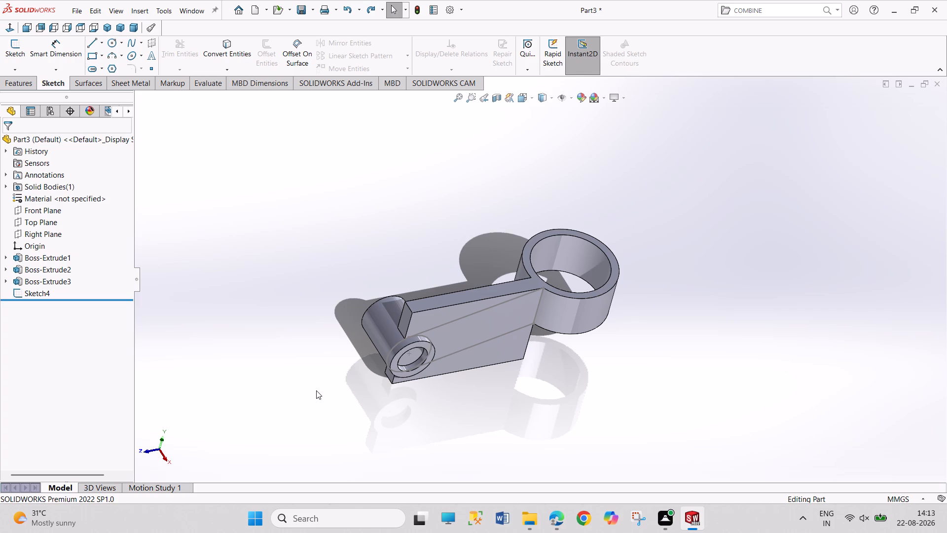
{"action": "key", "text": "ctrl+z"}
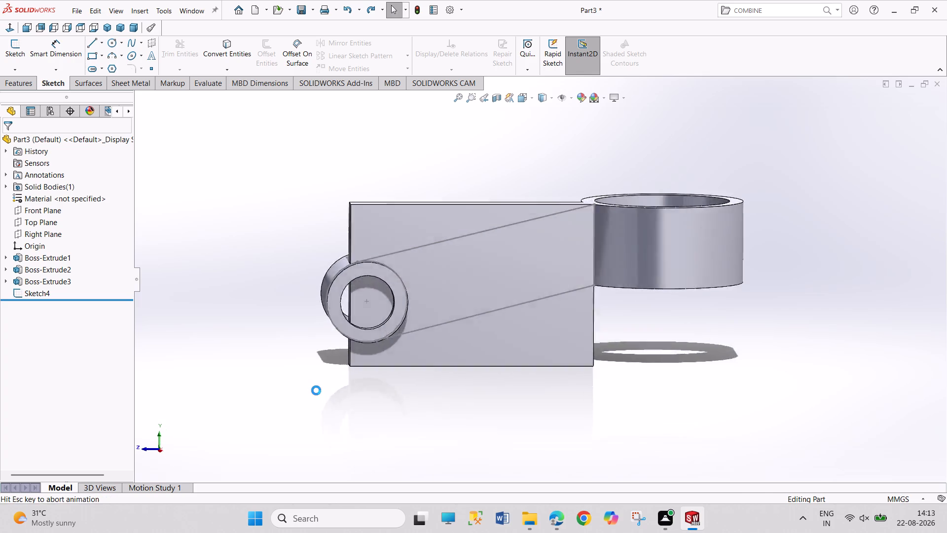
{"action": "key", "text": "ctrl+z"}
{"action": "key", "text": "ctrl+z"}
{"action": "key", "text": "ctrl+z"}
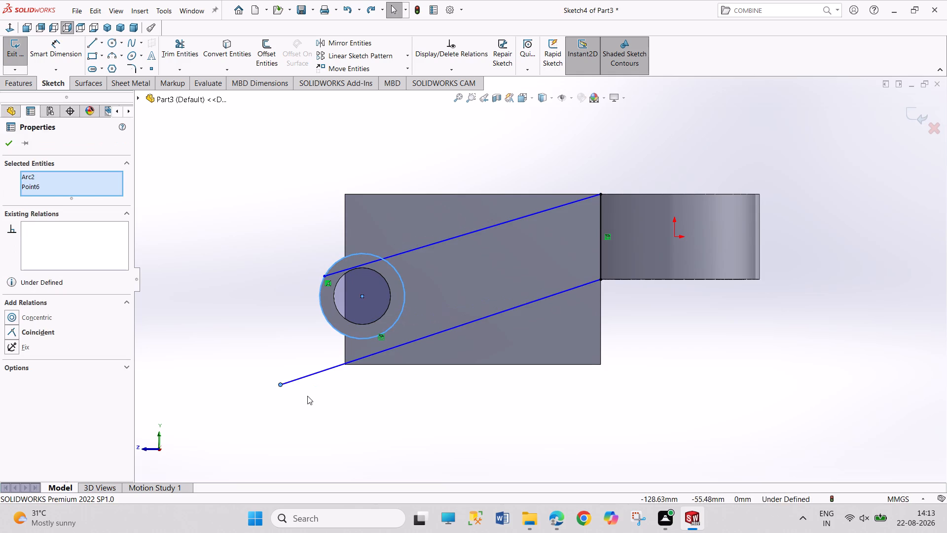
{"action": "key", "text": "ctrl+z"}
{"action": "key", "text": "ctrl+z"}
{"action": "key", "text": "ctrl+z"}
{"action": "key", "text": "ctrl+z"}
{"action": "key", "text": "ctrl+z"}
{"action": "key", "text": "ctrl+z"}
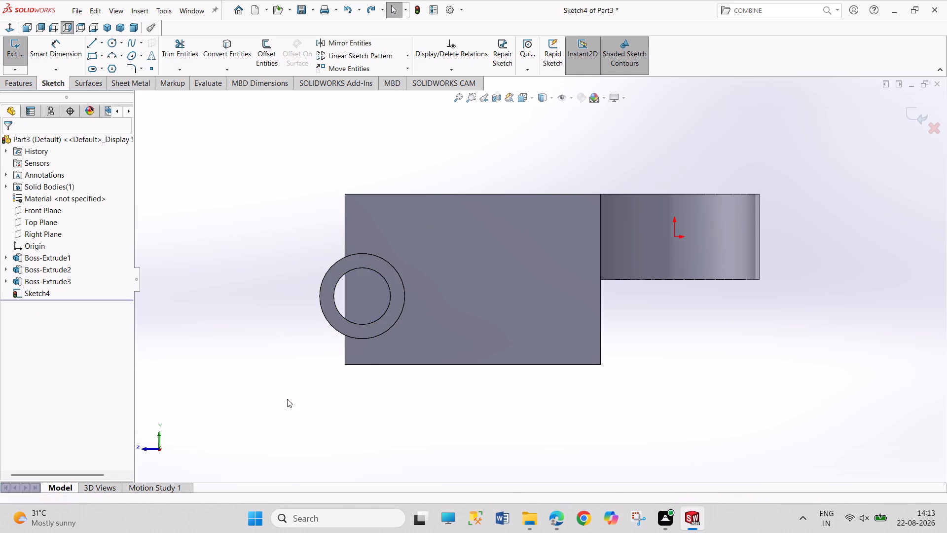
Undo Sketch4, the plate extrusion and the Sketch3 edits until the arm's closed rectangle and its unedited offset dimension return.
{"action": "key", "text": "ctrl+z"}
{"action": "key", "text": "ctrl+z"}
{"action": "key", "text": "ctrl+z"}
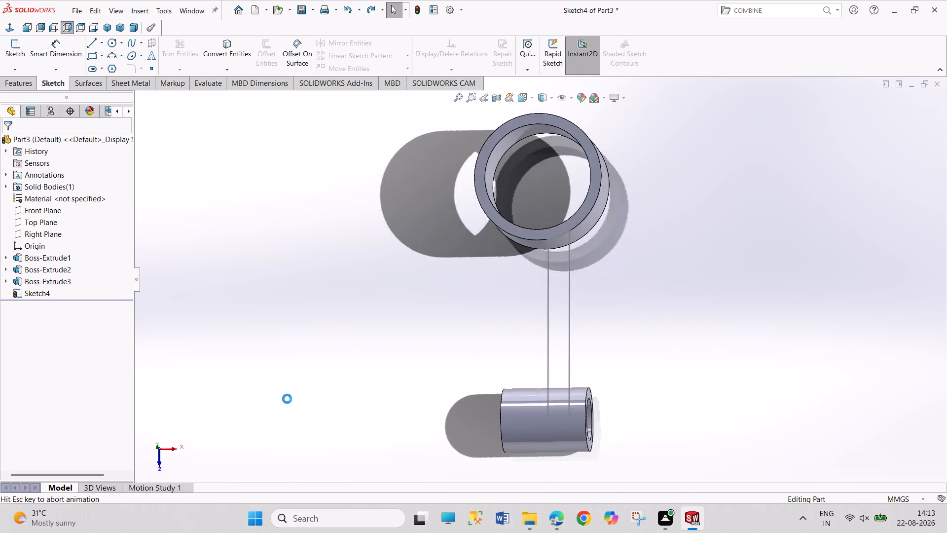
{"action": "key", "text": "ctrl+z"}
{"action": "key", "text": "ctrl+z"}
{"action": "key", "text": "ctrl+z"}
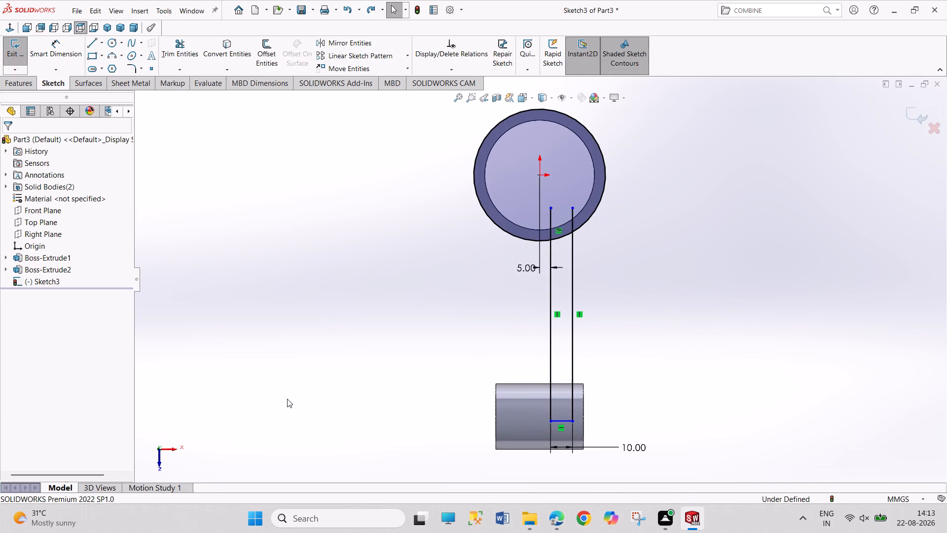
{"action": "key", "text": "ctrl+z"}
{"action": "key", "text": "ctrl+z"}
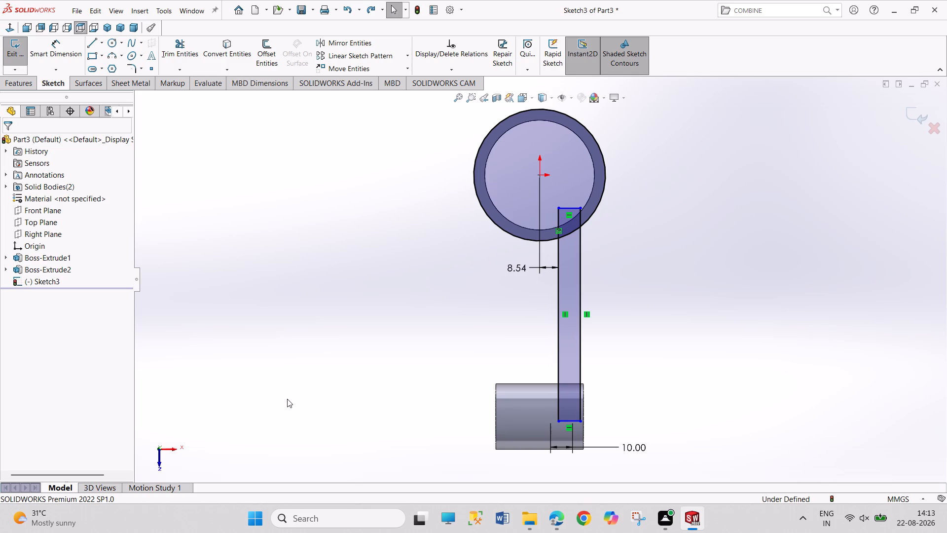
Set the distance between the ring's centre and the arm rectangle's nearer long side to 5 mm.
{"action": "left_click", "coordinate": [726, 369]}
{"action": "right_click_drag", "start_coordinate": [684, 352], "coordinate": [676, 257]}
{"action": "right_click", "coordinate": [675, 257]}
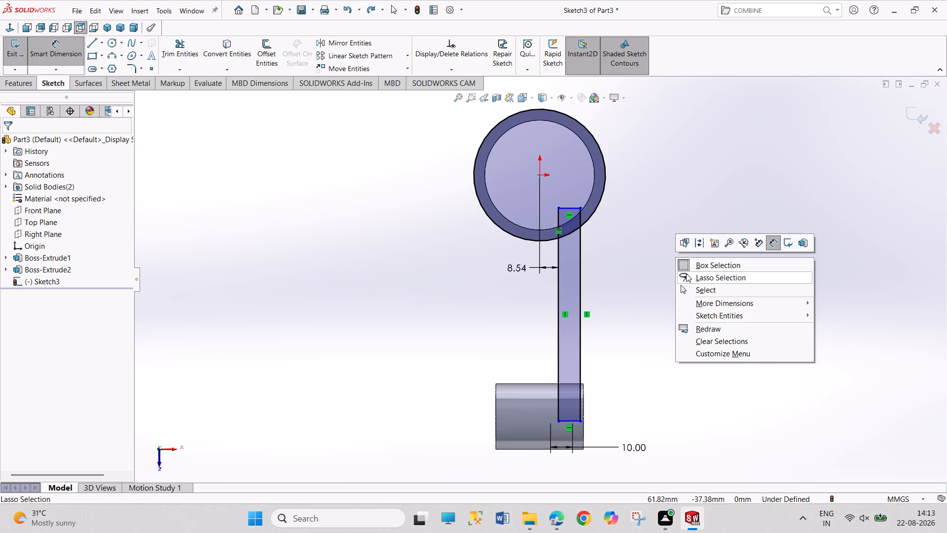
{"action": "left_click", "coordinate": [692, 289]}
{"action": "double_click", "coordinate": [520, 265]}
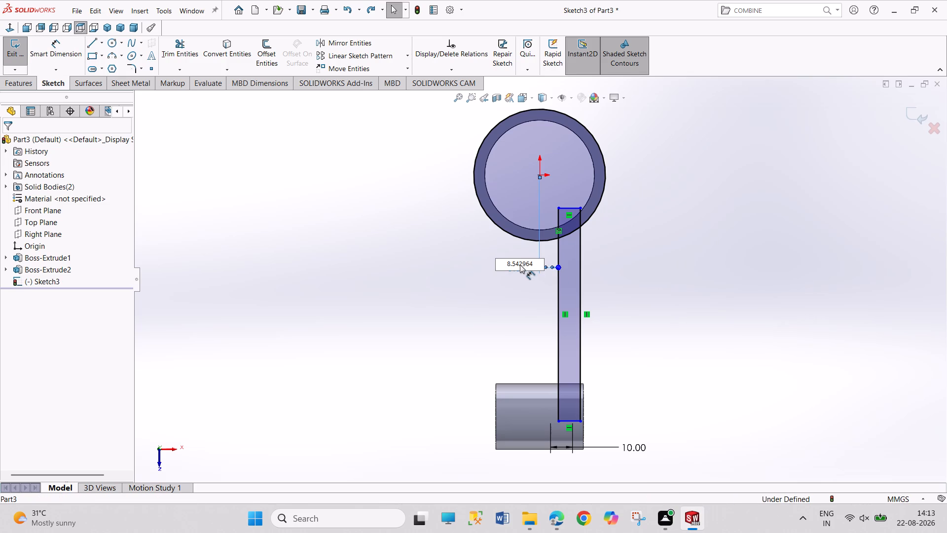
{"action": "key", "text": "5"}
{"action": "key", "text": "Right"}
{"action": "key", "text": "Right"}
{"action": "key", "text": "Right"}
{"action": "key", "text": "Right"}
{"action": "key", "text": "Right"}
{"action": "key", "text": "Right"}
{"action": "key", "text": "Right"}
{"action": "key", "text": "Right"}
{"action": "key", "text": "Right"}
{"action": "key", "text": "BackSpace"}
{"action": "key", "text": "BackSpace"}
{"action": "key", "text": "BackSpace"}
{"action": "key", "text": "BackSpace"}
{"action": "key", "text": "BackSpace"}
{"action": "key", "text": "BackSpace"}
{"action": "key", "text": "BackSpace"}
{"action": "key", "text": "BackSpace"}
{"action": "key", "text": "BackSpace"}
{"action": "key", "text": "BackSpace"}
{"action": "key", "text": "BackSpace"}
{"action": "key", "text": "BackSpace"}
{"action": "key", "text": "BackSpace"}
{"action": "key", "text": "5"}
{"action": "key", "text": "Return"}
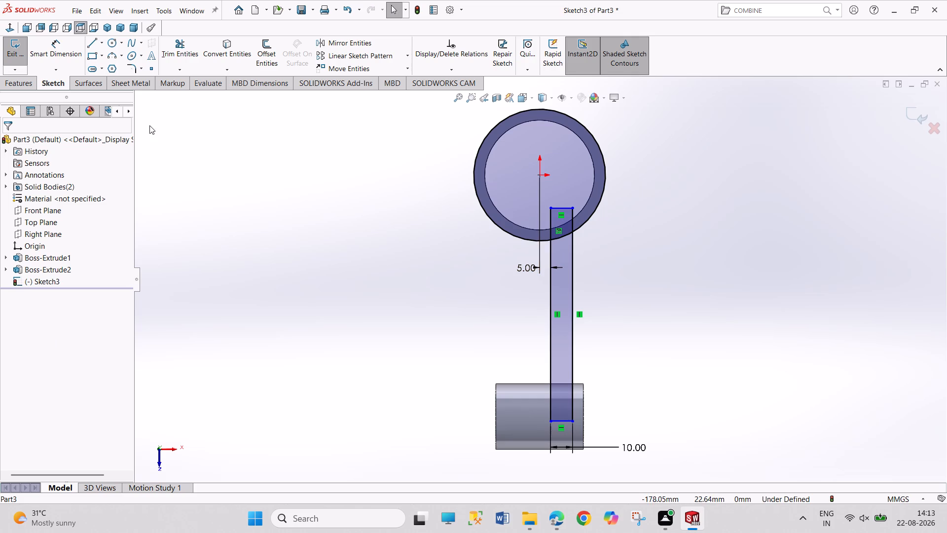
{"action": "left_click", "coordinate": [182, 137]}
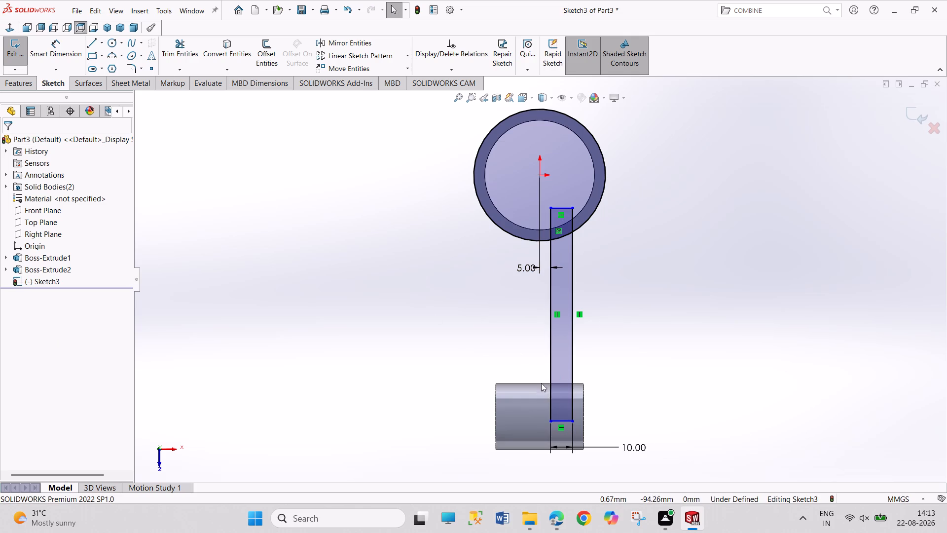
Convert the tube's silhouette edge facing the ring into a line in the arm sketch.
{"action": "left_click", "coordinate": [214, 47]}
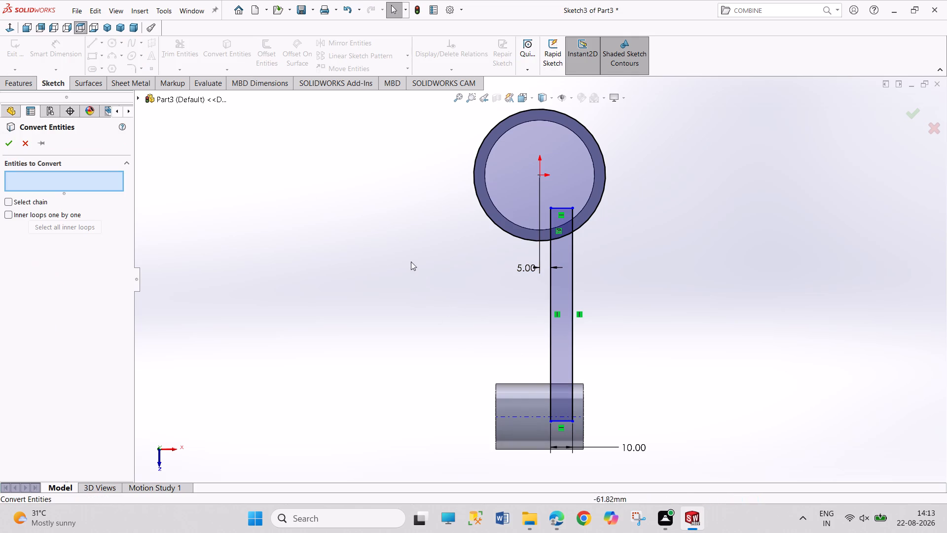
{"action": "left_click", "coordinate": [528, 384]}
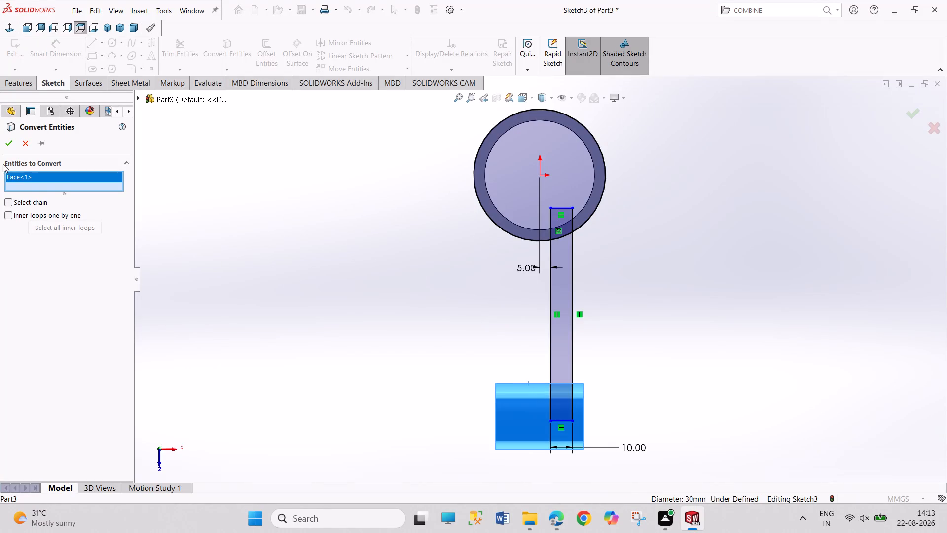
{"action": "right_click", "coordinate": [30, 176]}
{"action": "left_click_drag", "start_coordinate": [59, 187], "coordinate": [66, 191]}
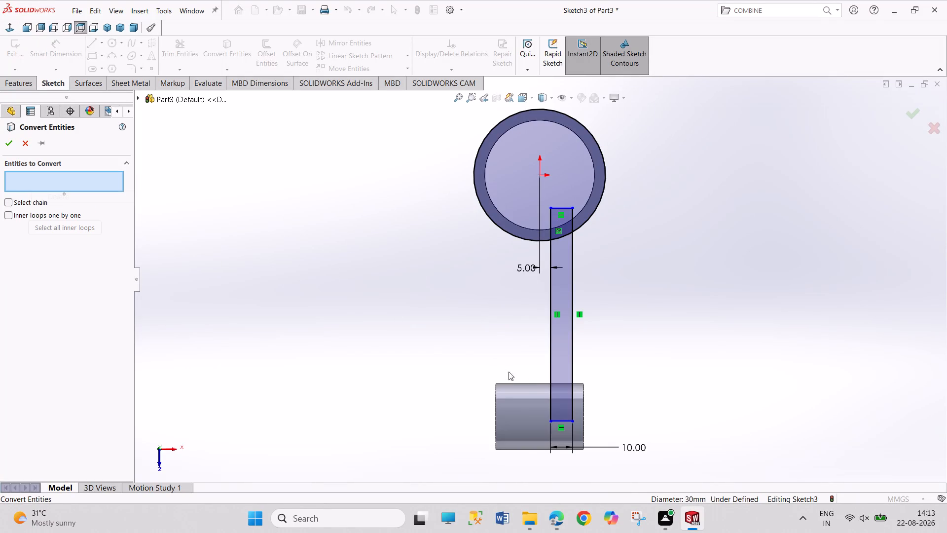
{"action": "left_click", "coordinate": [522, 383]}
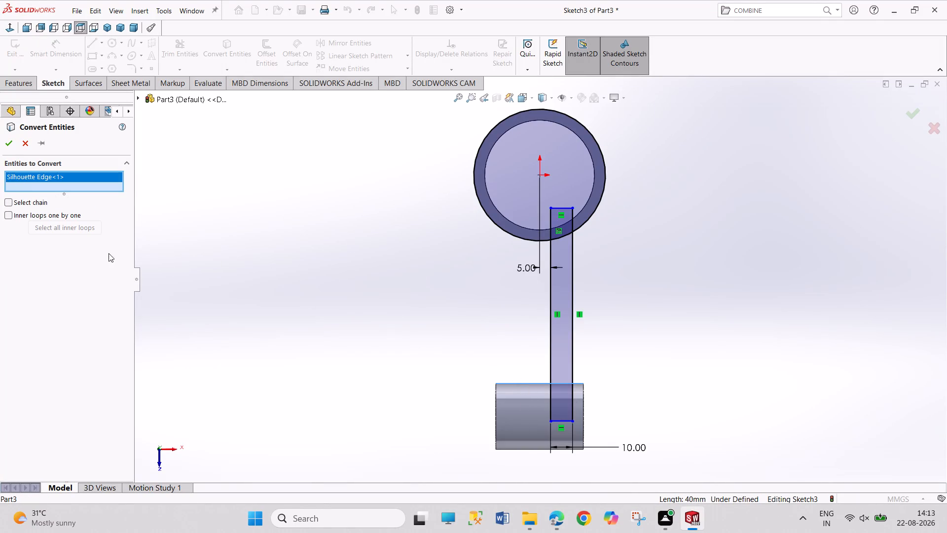
{"action": "left_click", "coordinate": [3, 140]}
{"action": "left_click", "coordinate": [215, 251]}
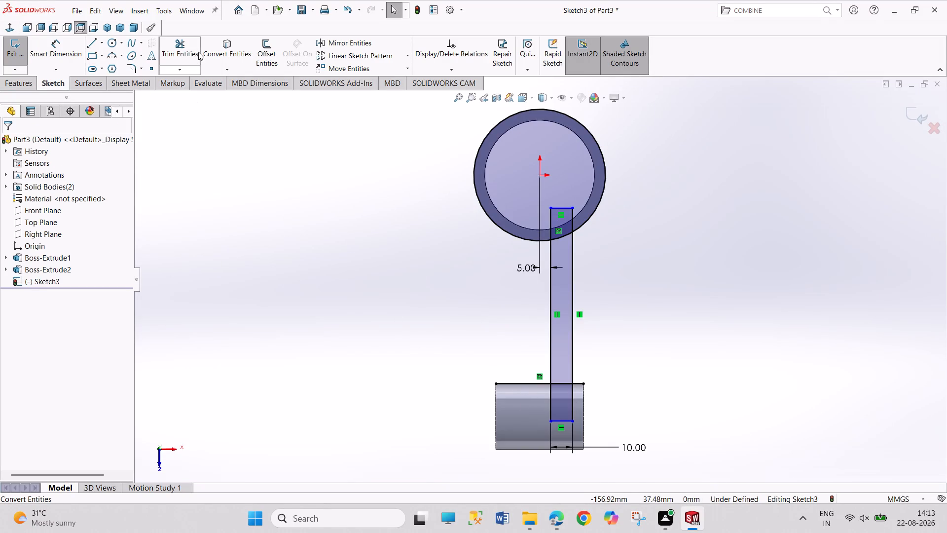
Trim the arm rectangle's portion inside the tube and the converted edge's excess on both sides of the arm.
{"action": "left_click_drag", "start_coordinate": [194, 50], "coordinate": [205, 66]}
{"action": "left_click", "coordinate": [552, 407]}
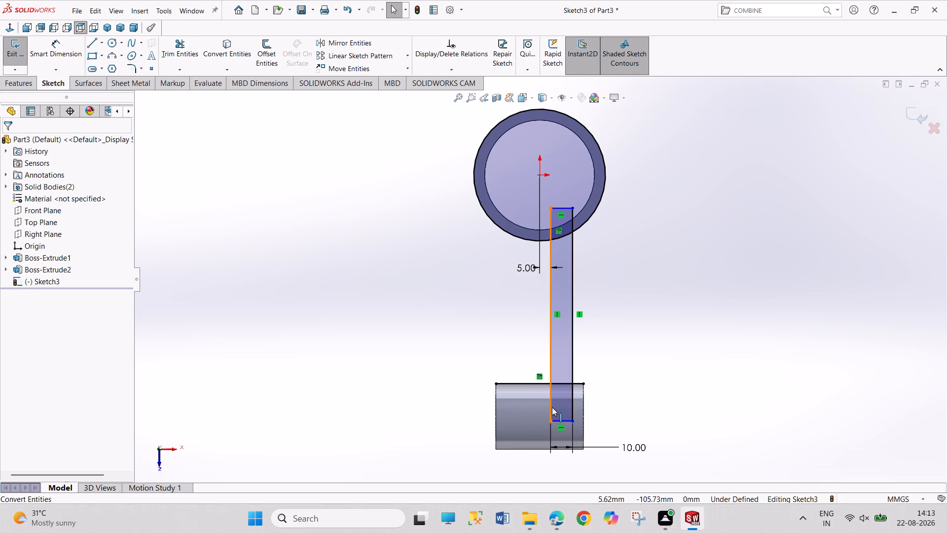
{"action": "left_click", "coordinate": [187, 52]}
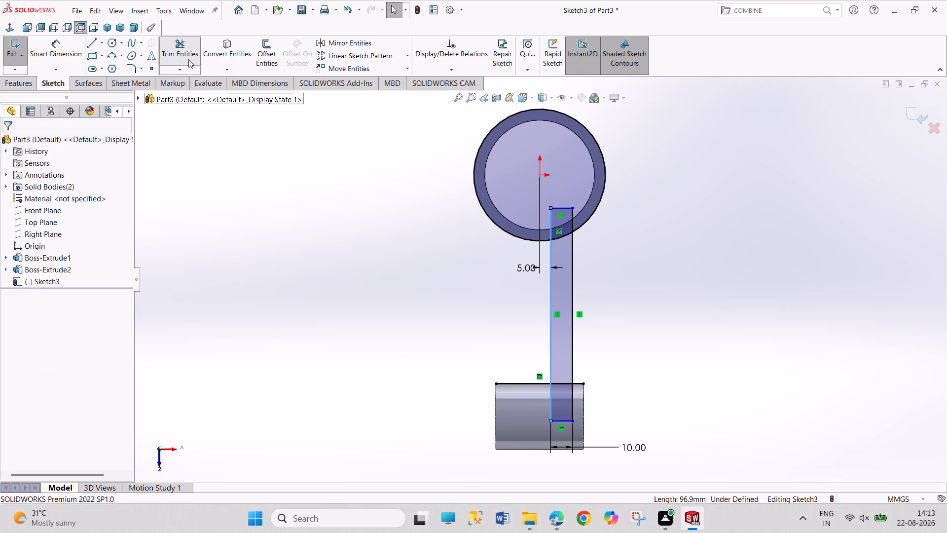
{"action": "left_click", "coordinate": [552, 411]}
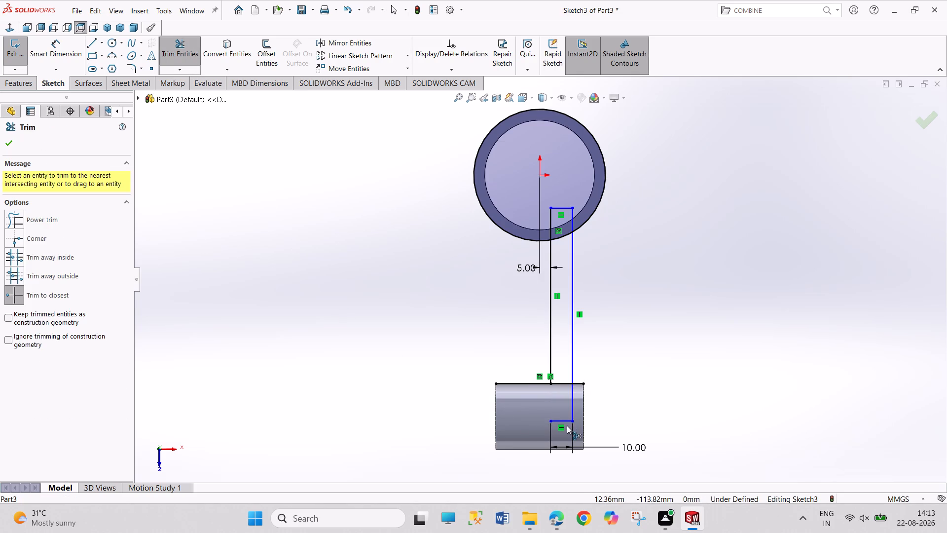
{"action": "left_click", "coordinate": [567, 421]}
{"action": "left_click", "coordinate": [572, 405]}
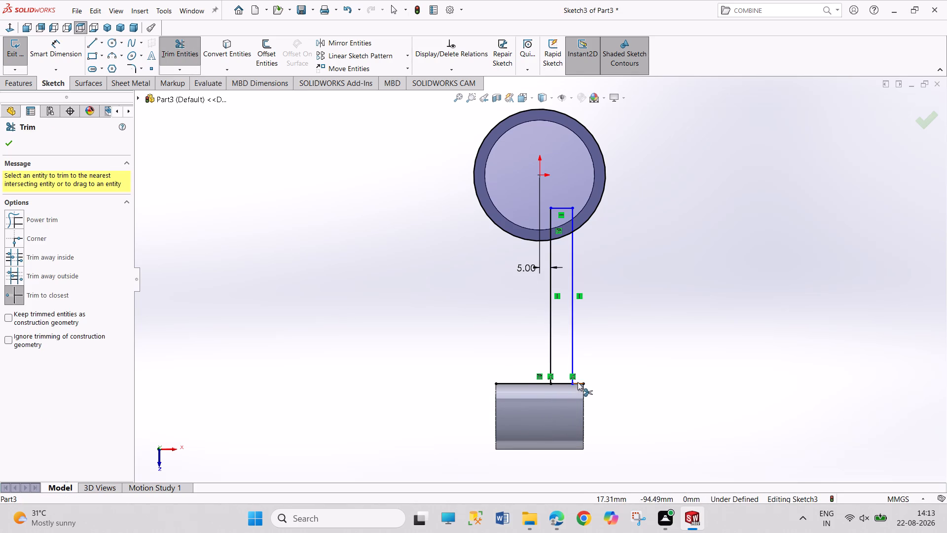
{"action": "left_click", "coordinate": [578, 381]}
{"action": "left_click", "coordinate": [509, 384]}
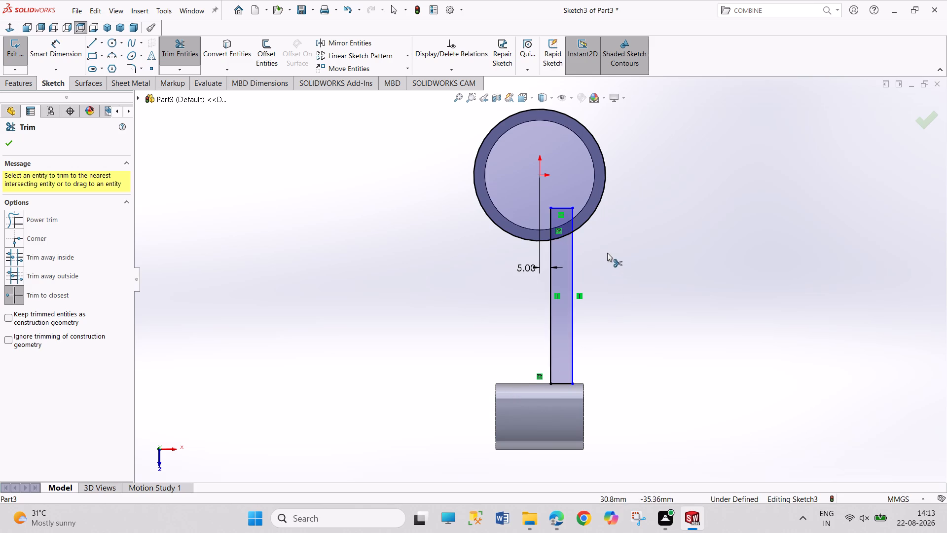
Trim the arm lines inside the ring and the rest of the ring circle, keeping only the arc between the arm's sides.
{"action": "left_click", "coordinate": [550, 231]}
{"action": "left_click_drag", "start_coordinate": [557, 208], "coordinate": [562, 208]}
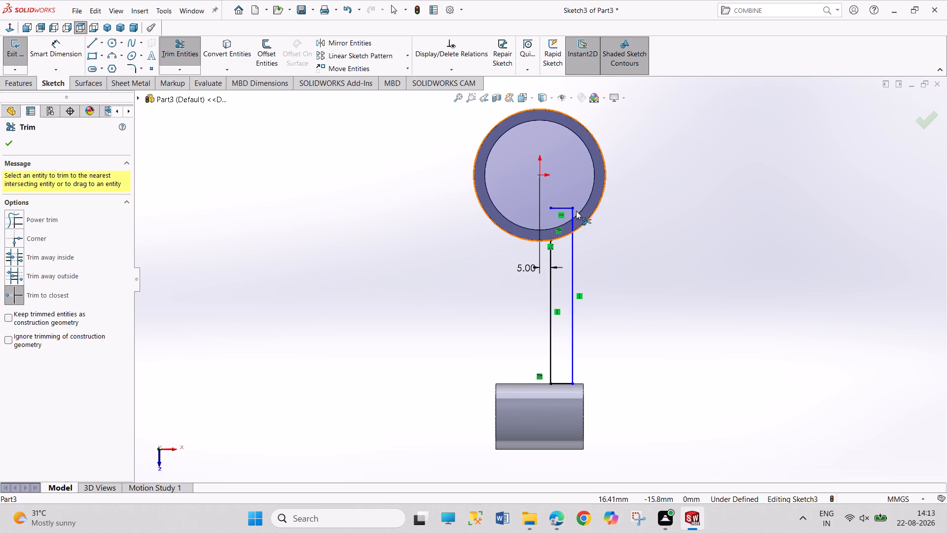
{"action": "left_click", "coordinate": [572, 222]}
{"action": "left_click", "coordinate": [564, 209]}
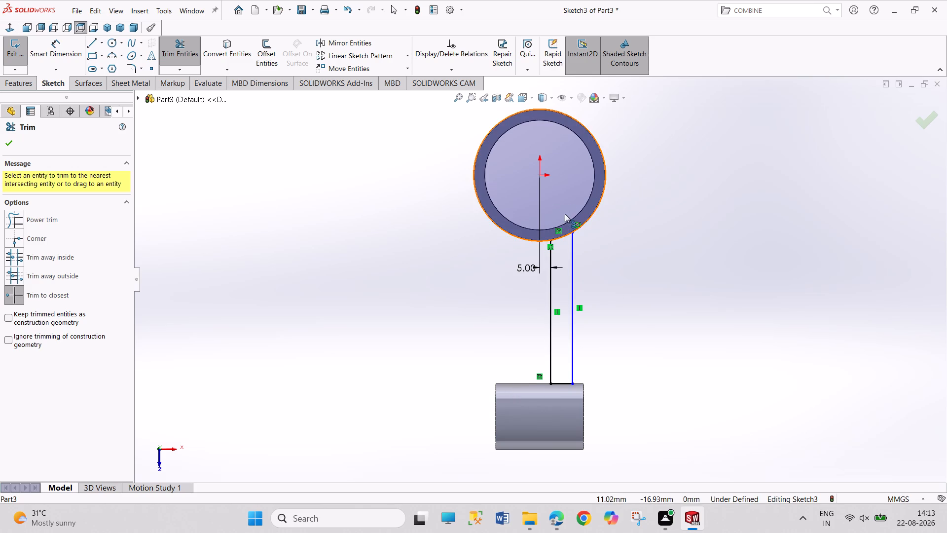
{"action": "left_click", "coordinate": [596, 137]}
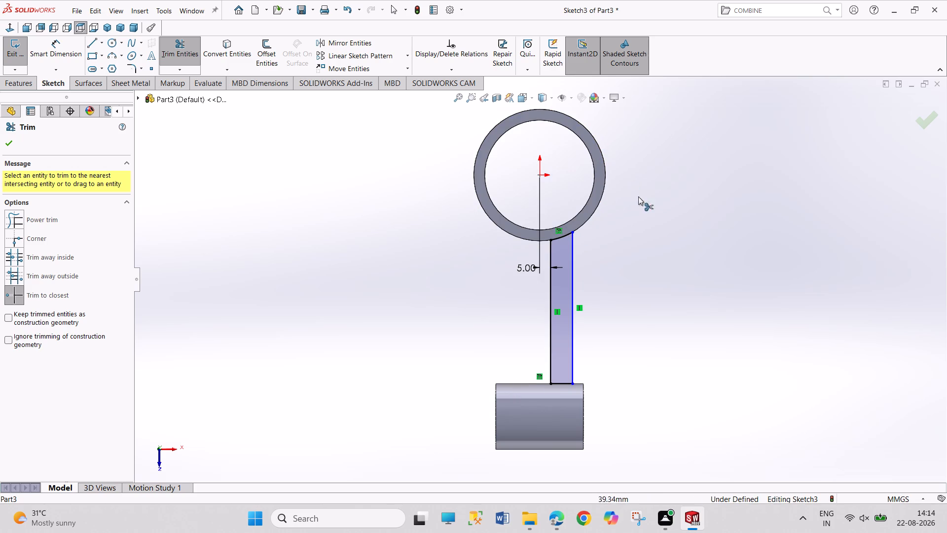
{"action": "right_click", "coordinate": [680, 372]}
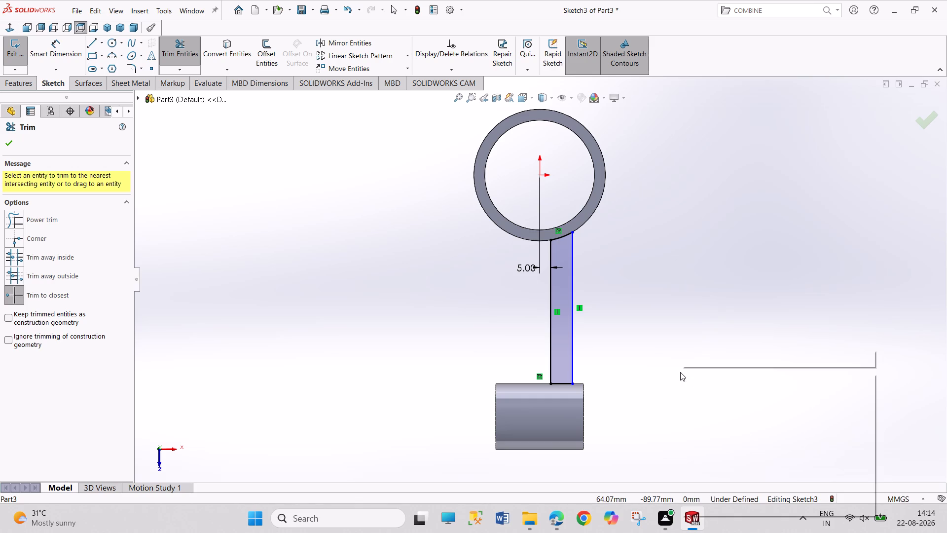
{"action": "left_click", "coordinate": [703, 404]}
Dimension the arm's width at the tube end as 10 mm and exit the sketch.
{"action": "right_click_drag", "start_coordinate": [701, 403], "coordinate": [678, 296]}
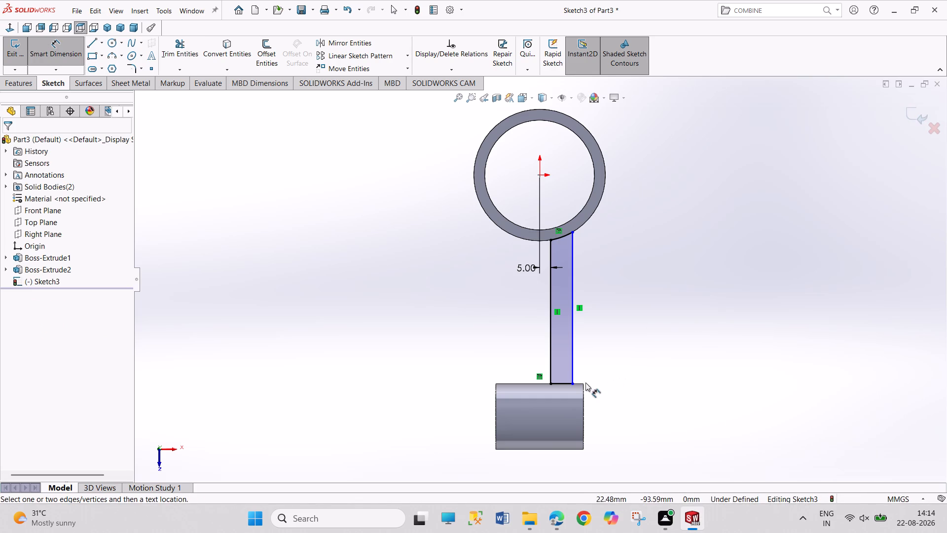
{"action": "left_click", "coordinate": [562, 384]}
{"action": "left_click", "coordinate": [565, 411]}
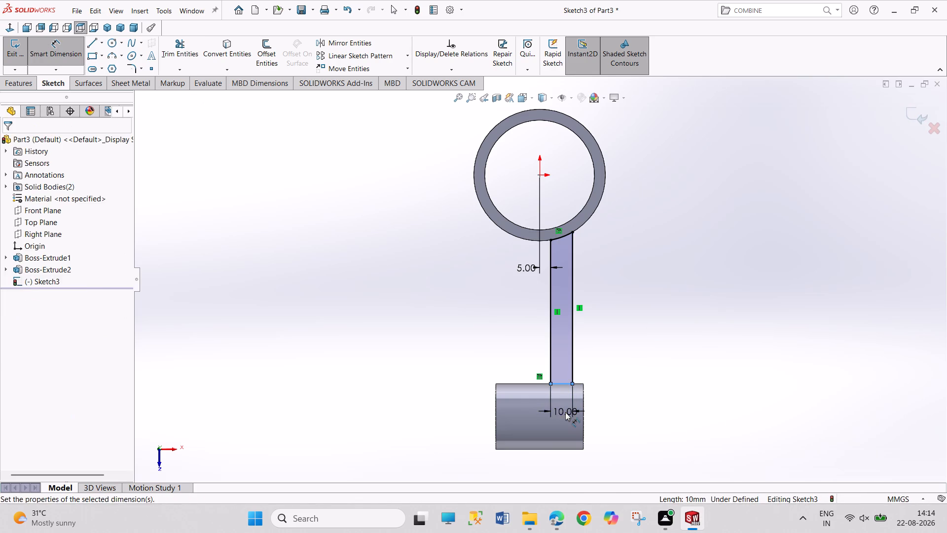
{"action": "left_click", "coordinate": [522, 396]}
{"action": "left_click", "coordinate": [395, 304]}
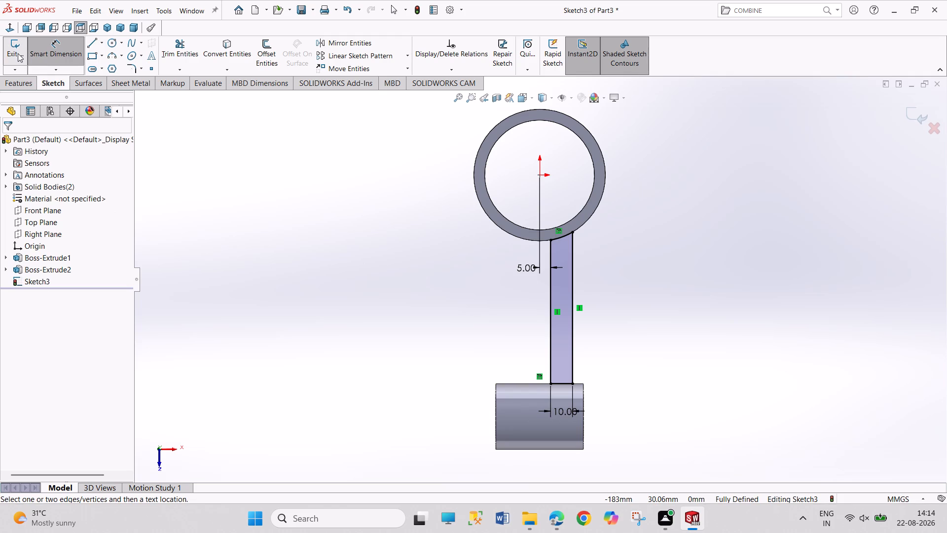
{"action": "left_click", "coordinate": [17, 53]}
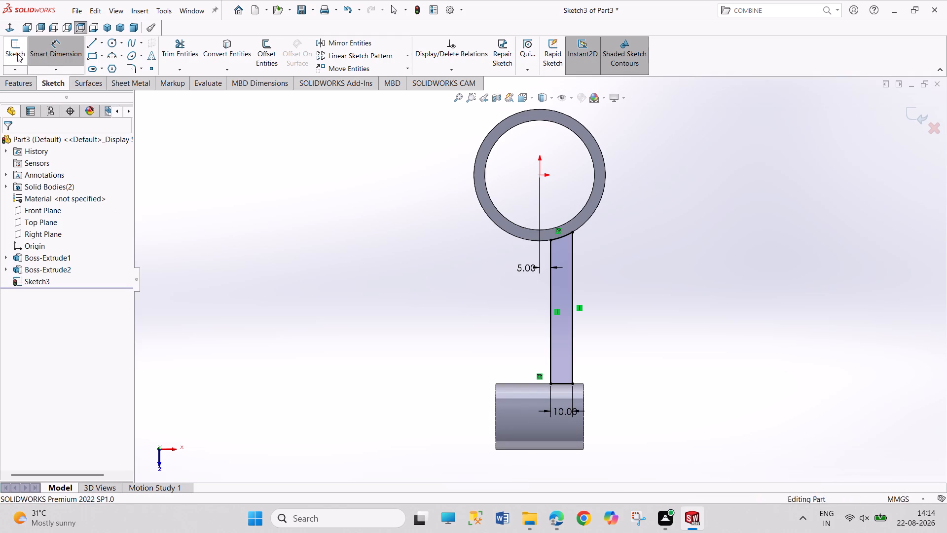
Extrude the closed arm sketch as a boss, Mid Plane, 110 mm deep, with merged result.
{"action": "left_click", "coordinate": [110, 28]}
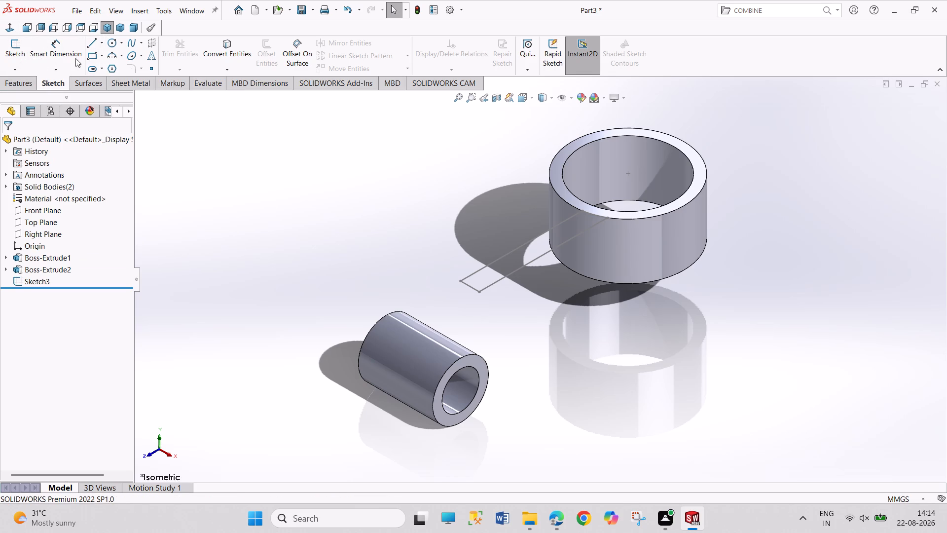
{"action": "left_click", "coordinate": [26, 88]}
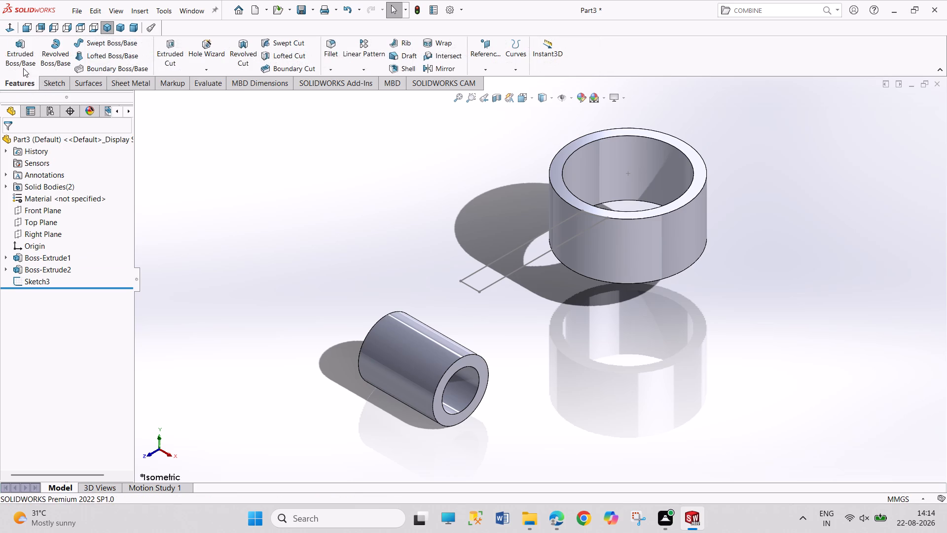
{"action": "left_click", "coordinate": [23, 63]}
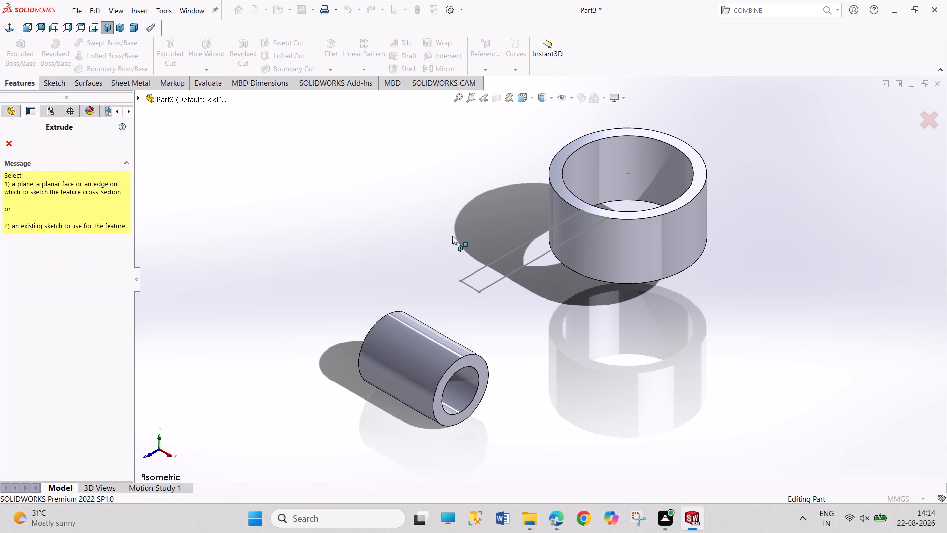
{"action": "left_click", "coordinate": [515, 272]}
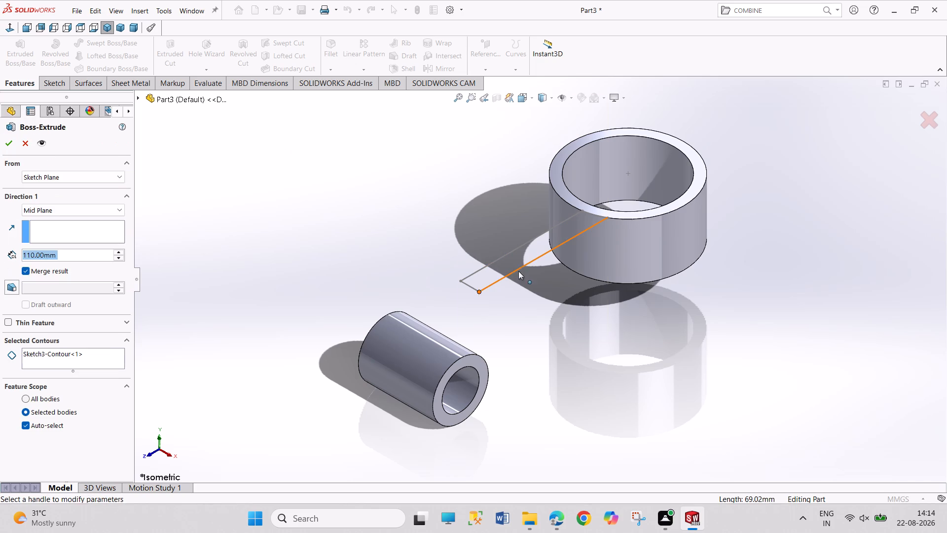
{"action": "middle_click_drag", "start_coordinate": [366, 351], "coordinate": [325, 309]}
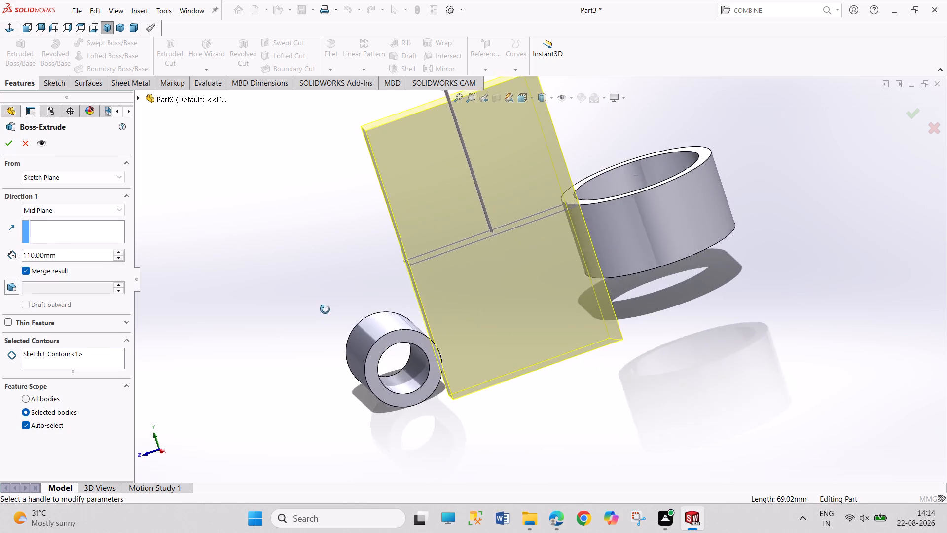
{"action": "middle_click_drag", "start_coordinate": [325, 309], "coordinate": [316, 296]}
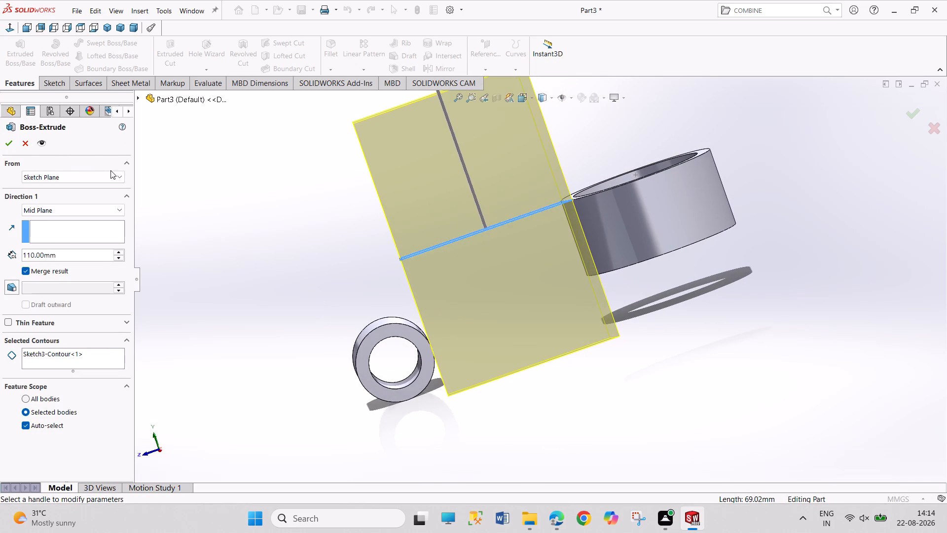
{"action": "left_click", "coordinate": [10, 145]}
{"action": "left_click", "coordinate": [148, 209]}
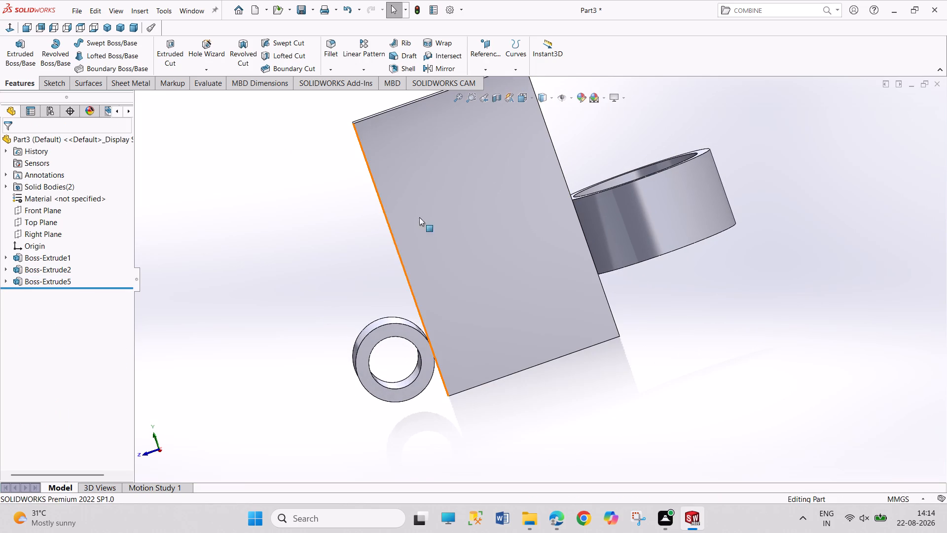
Start a sketch on the plate's broad side face and convert the tube's outer circular edge into it.
{"action": "left_click", "coordinate": [450, 220]}
{"action": "left_click", "coordinate": [490, 188]}
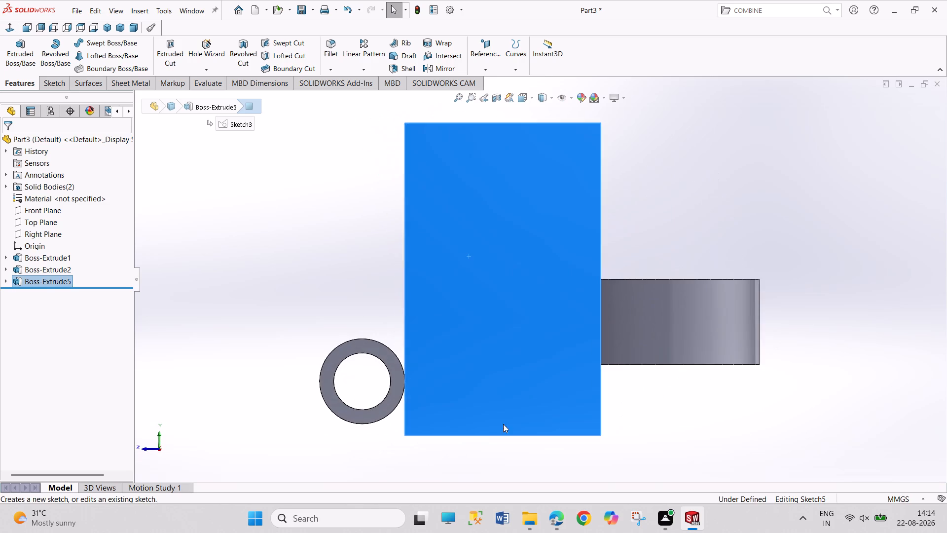
{"action": "left_click", "coordinate": [384, 419]}
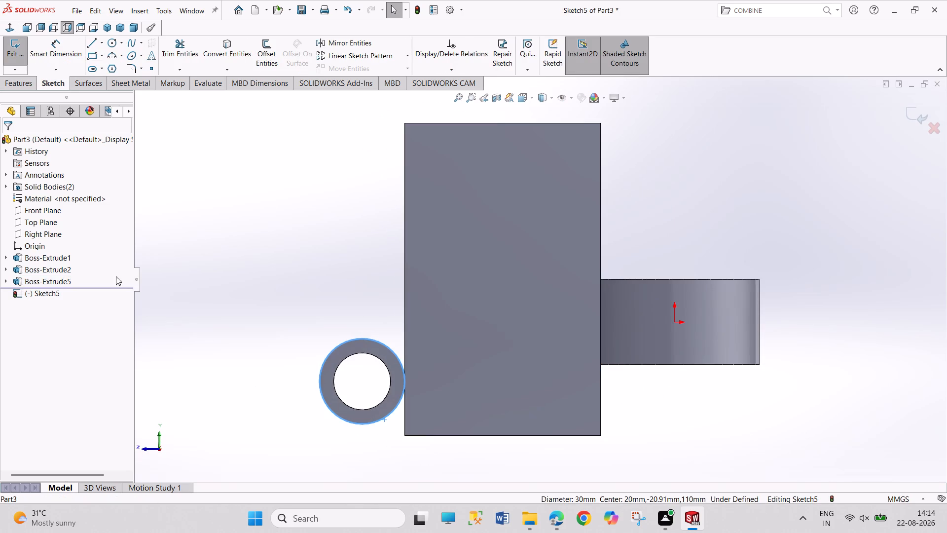
{"action": "left_click", "coordinate": [229, 46]}
{"action": "left_click", "coordinate": [218, 147]}
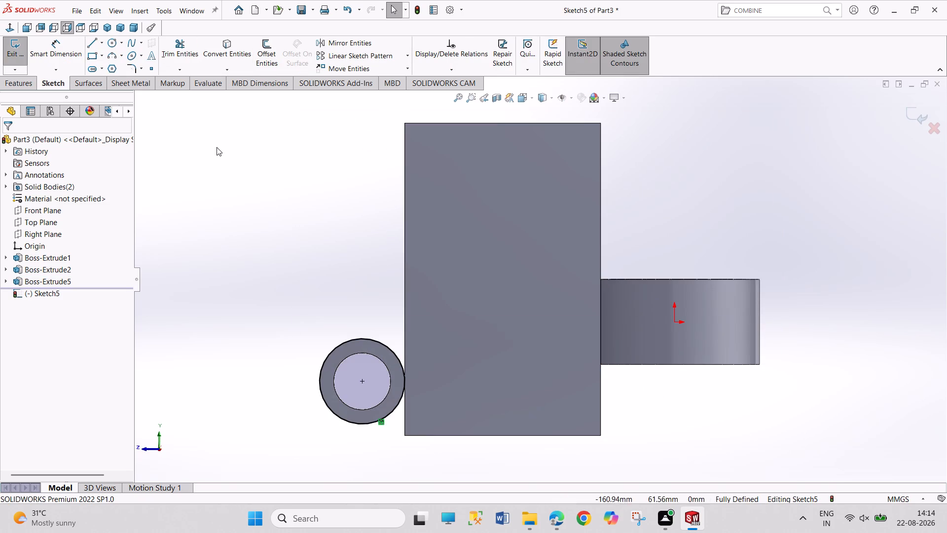
Sketch a line from above the tube to the ring's top corner, 30 mm down its edge, and back to a point below the tube.
{"action": "left_click", "coordinate": [90, 45]}
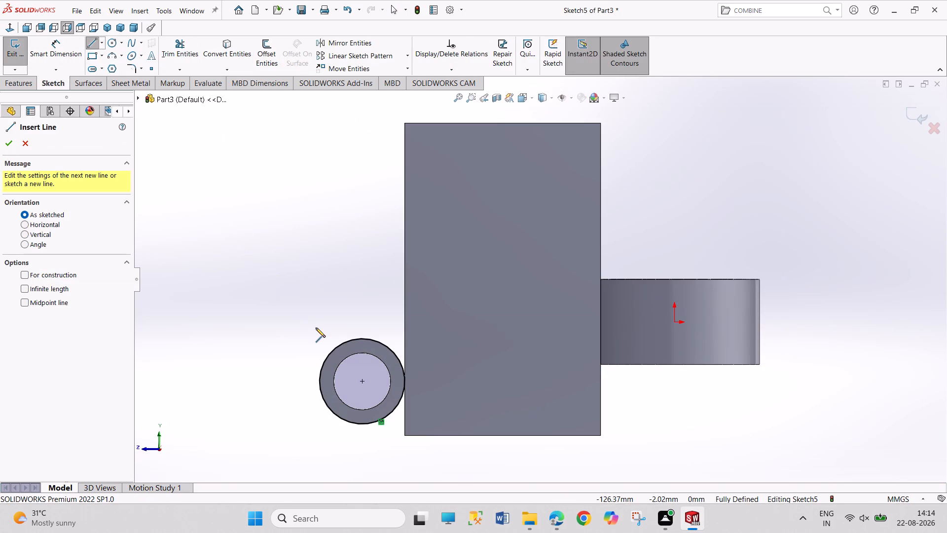
{"action": "left_click_drag", "start_coordinate": [315, 326], "coordinate": [322, 322]}
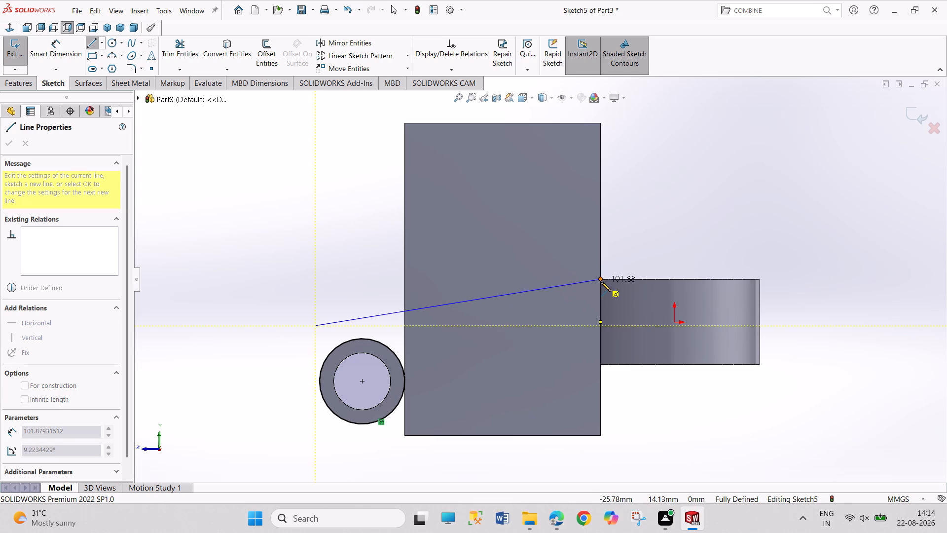
{"action": "left_click", "coordinate": [601, 282]}
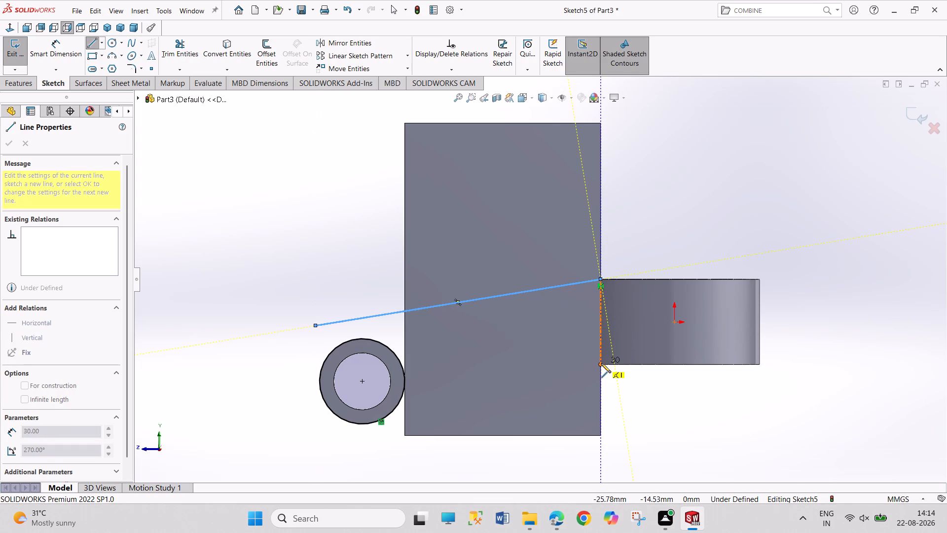
{"action": "left_click", "coordinate": [601, 364]}
{"action": "left_click", "coordinate": [357, 443]}
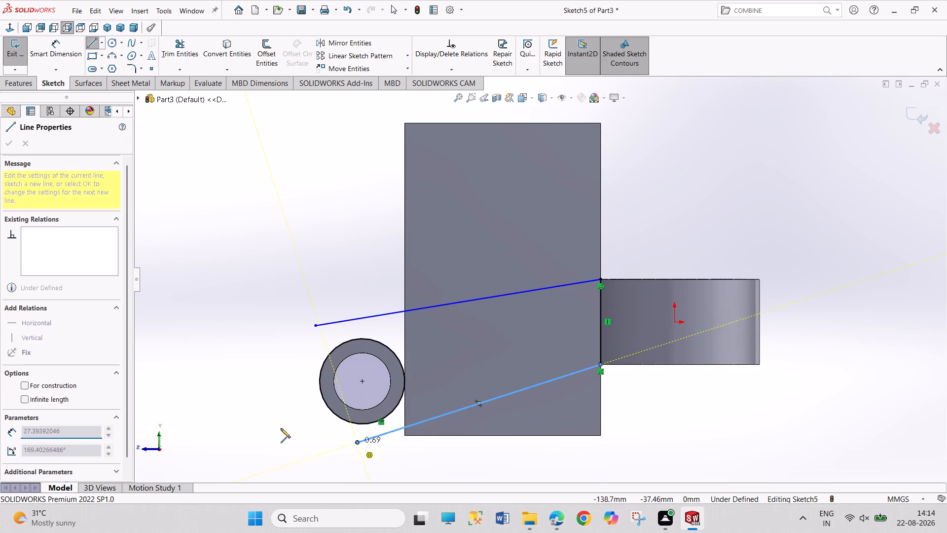
{"action": "right_click", "coordinate": [281, 428]}
{"action": "left_click", "coordinate": [306, 409]}
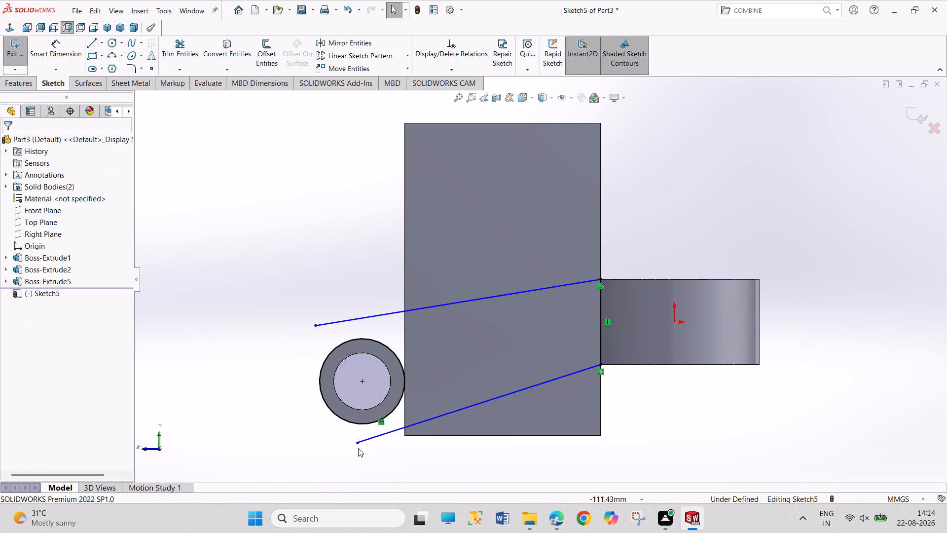
Make the lower line's free end coincident with the converted tube circle and the line tangent to that circle.
{"action": "left_click", "coordinate": [358, 442]}
{"action": "left_click", "coordinate": [355, 424], "text": "ctrl"}
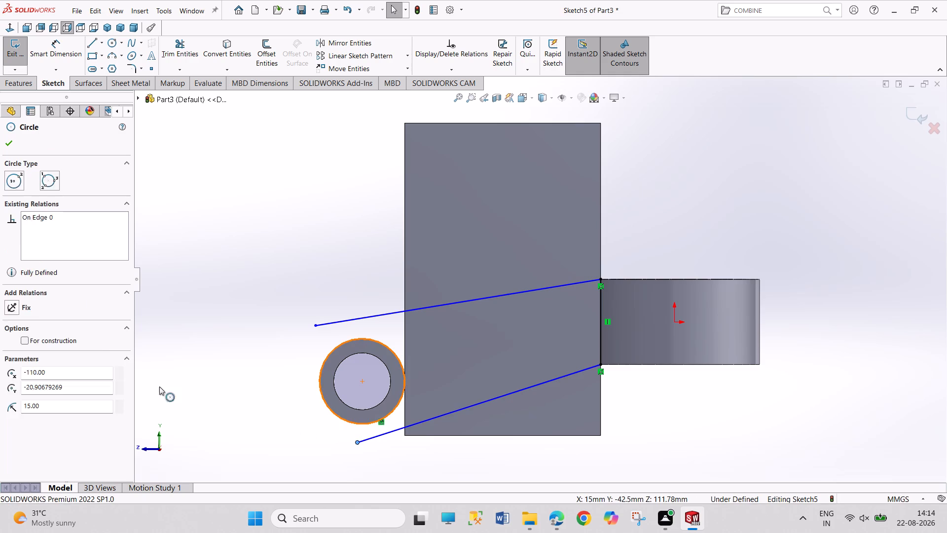
{"action": "left_click", "coordinate": [43, 334]}
{"action": "left_click_drag", "start_coordinate": [141, 359], "coordinate": [148, 362]}
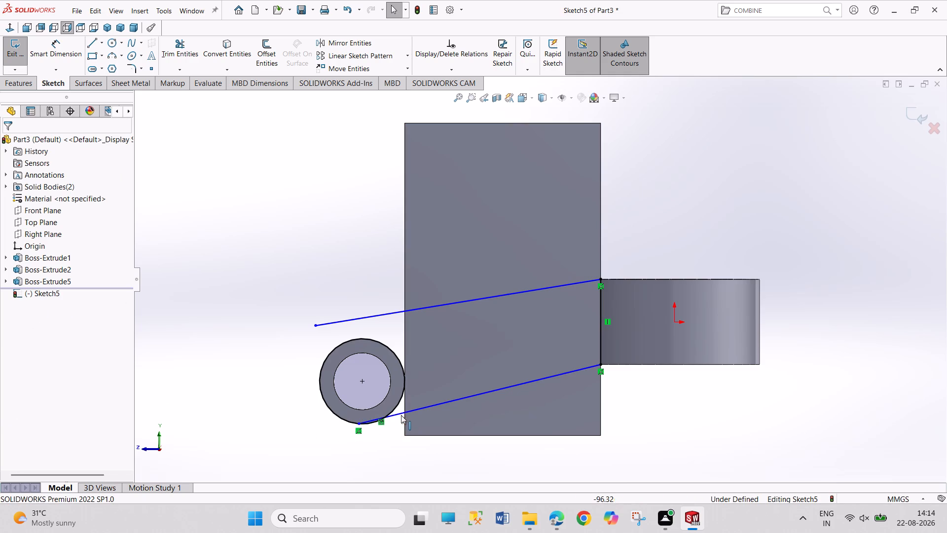
{"action": "left_click", "coordinate": [401, 415]}
{"action": "left_click", "coordinate": [397, 410], "text": "ctrl"}
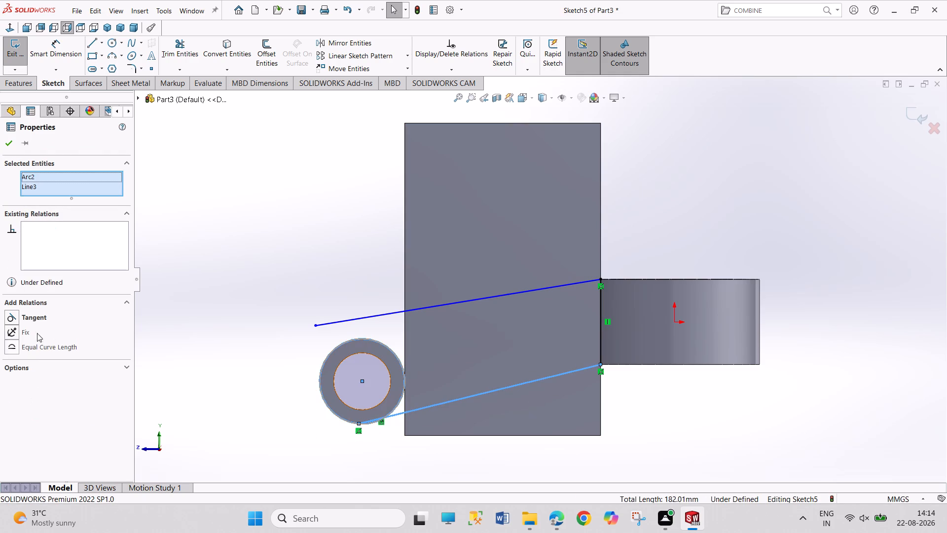
{"action": "left_click", "coordinate": [36, 318]}
{"action": "left_click", "coordinate": [164, 389]}
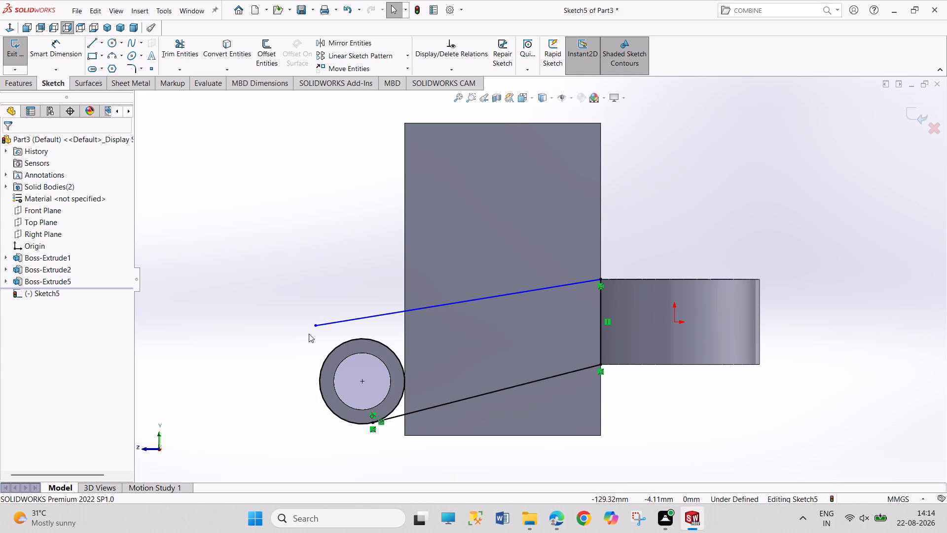
Make the upper line's free end coincident with the tube circle and the line tangent to that circle.
{"action": "left_click", "coordinate": [314, 328]}
{"action": "left_click", "coordinate": [332, 352], "text": "ctrl"}
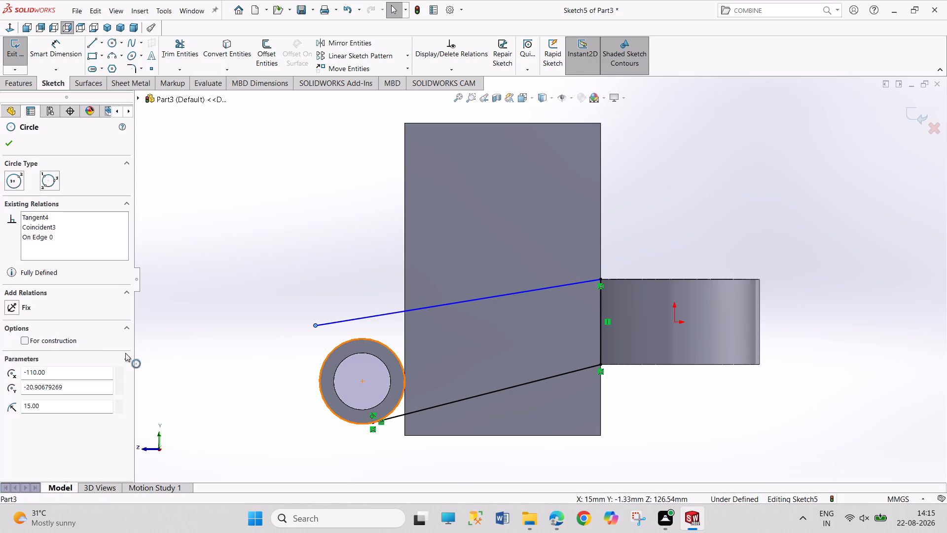
{"action": "left_click", "coordinate": [49, 329]}
{"action": "left_click_drag", "start_coordinate": [131, 358], "coordinate": [136, 359]}
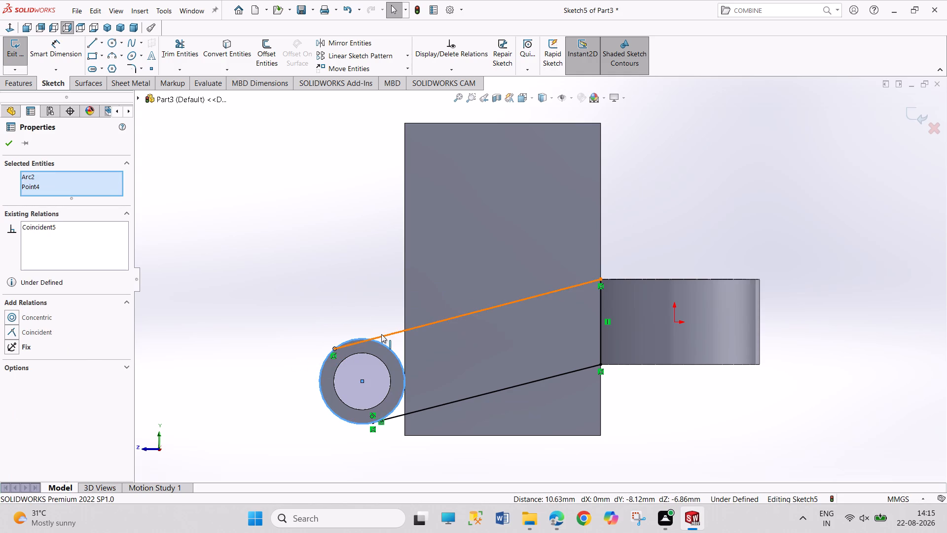
{"action": "left_click", "coordinate": [283, 319]}
{"action": "left_click", "coordinate": [381, 334]}
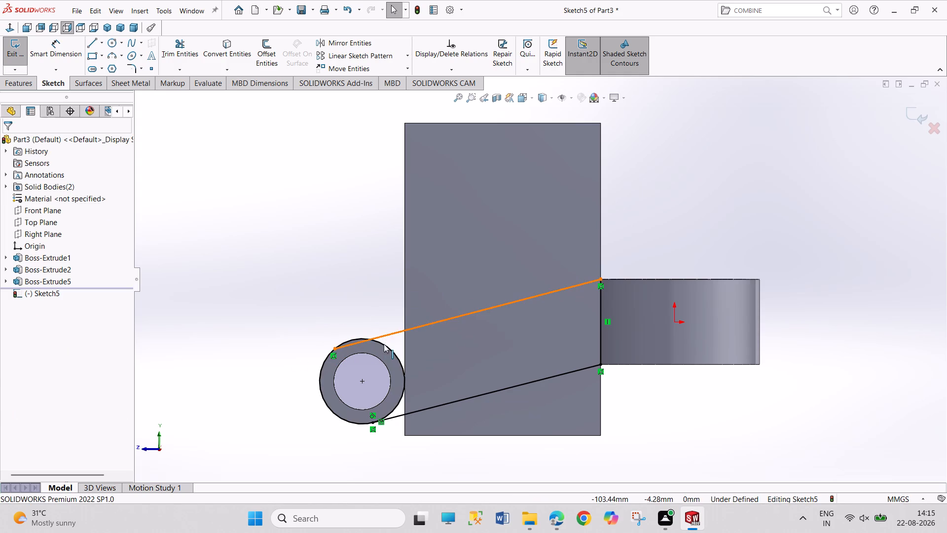
{"action": "left_click", "coordinate": [385, 345], "text": "ctrl"}
{"action": "left_click", "coordinate": [37, 319]}
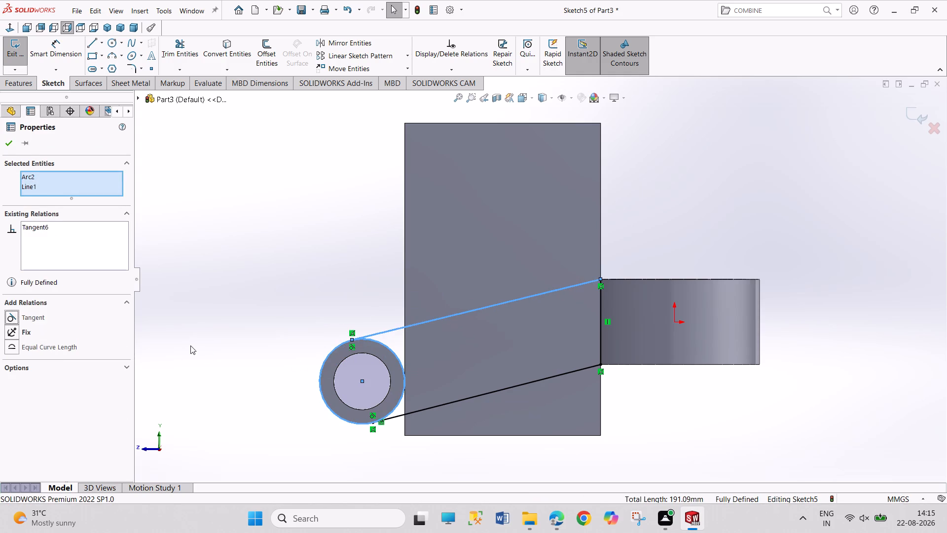
{"action": "left_click", "coordinate": [192, 345]}
Trim the tube circle's portion facing away from the ring, leaving the arc between the tangent lines, and exit the sketch.
{"action": "left_click", "coordinate": [179, 55]}
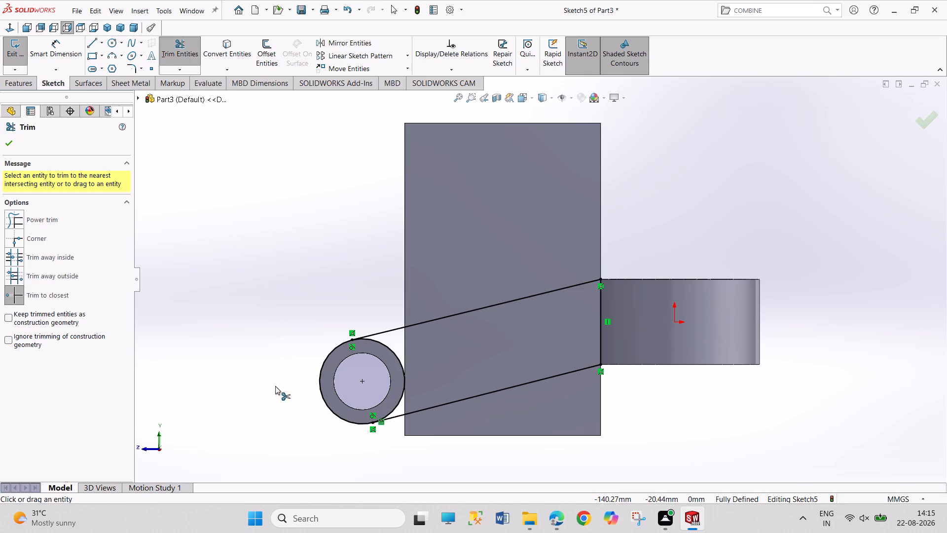
{"action": "left_click", "coordinate": [321, 399]}
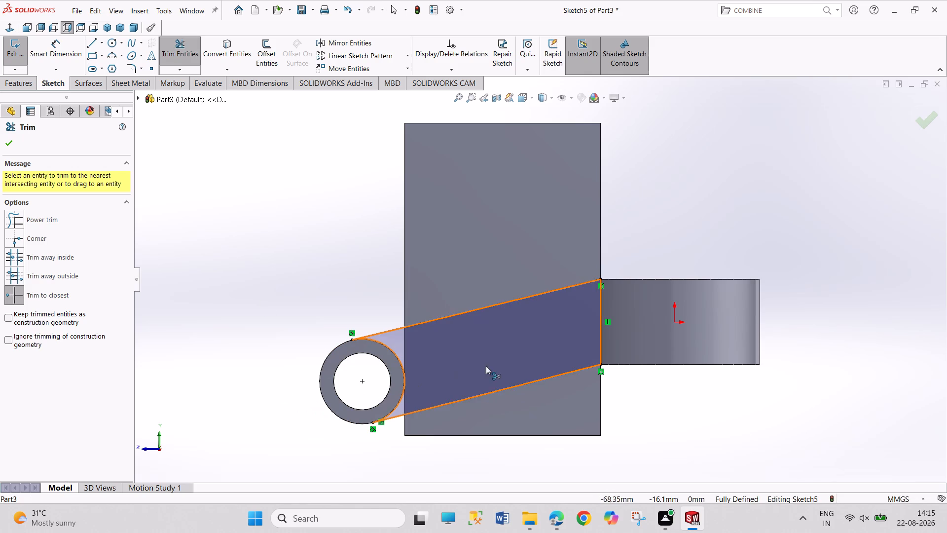
{"action": "right_click", "coordinate": [675, 416]}
{"action": "left_click", "coordinate": [688, 426]}
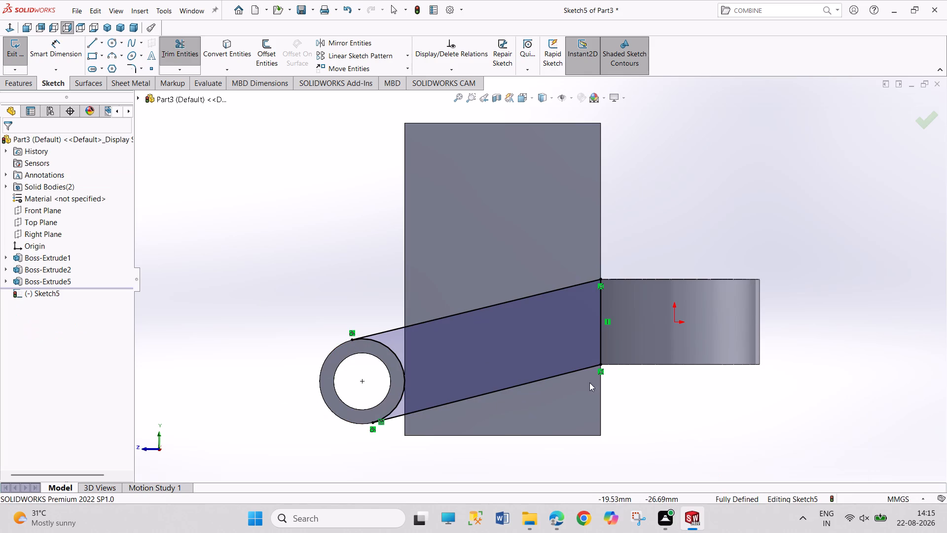
{"action": "left_click", "coordinate": [4, 57]}
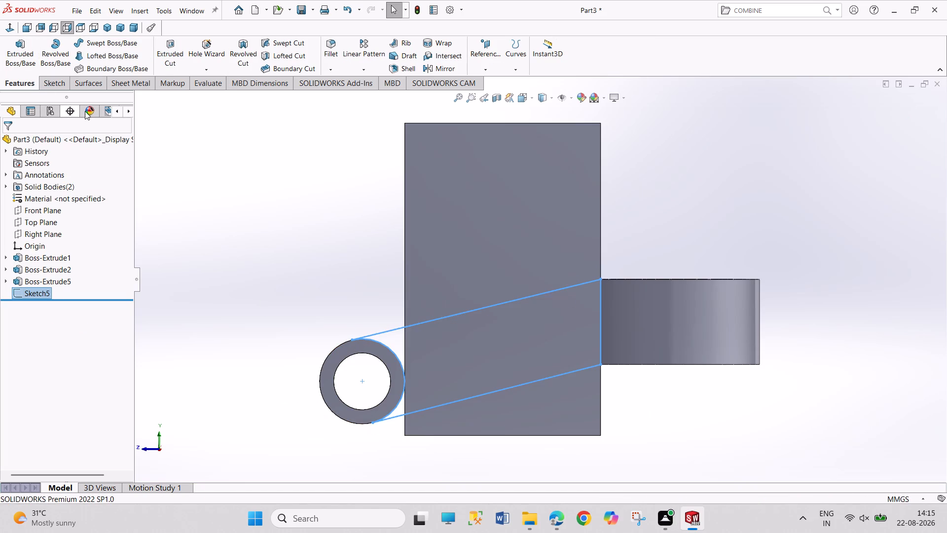
Extrude the tapered arm side profile as a boss, Mid Plane, 110 mm deep, with merged result.
{"action": "middle_click_drag", "start_coordinate": [85, 112], "coordinate": [113, 197]}
{"action": "middle_click_drag", "start_coordinate": [250, 173], "coordinate": [292, 261]}
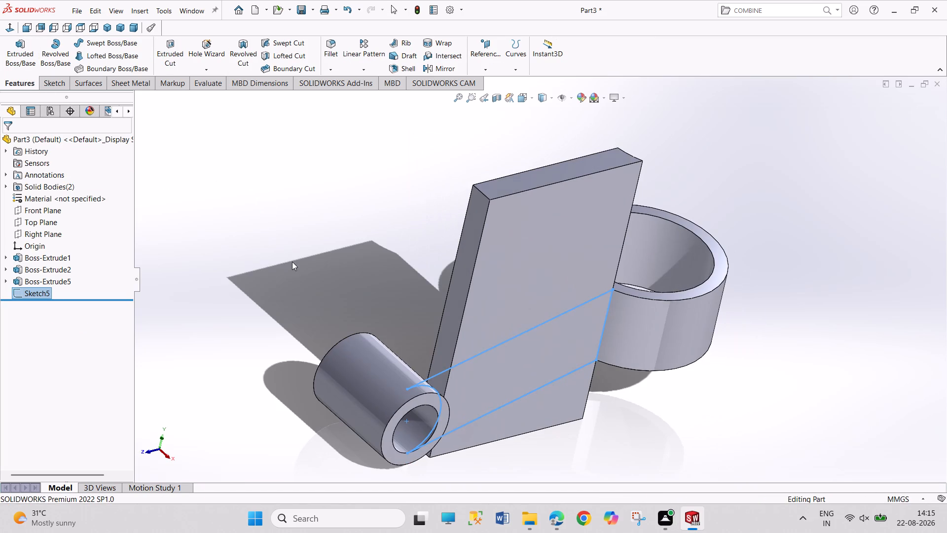
{"action": "left_click", "coordinate": [26, 65]}
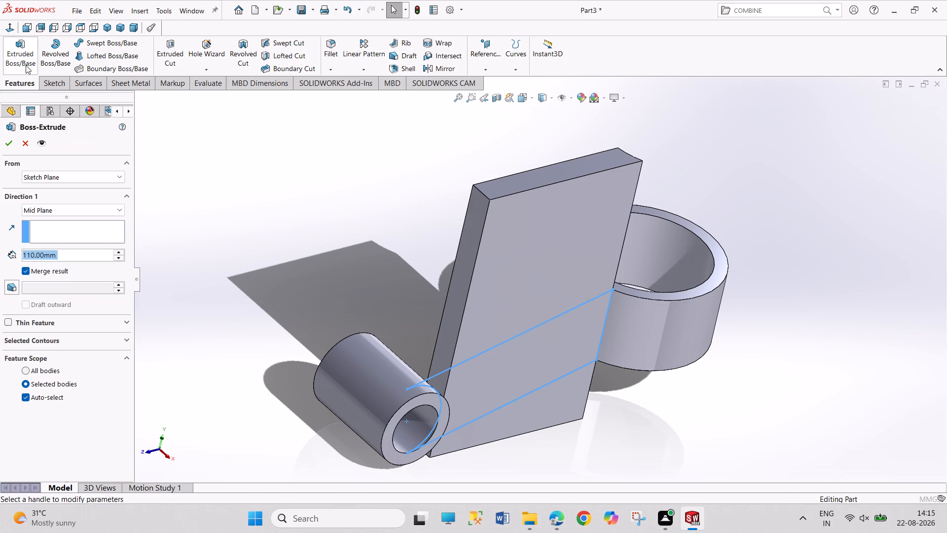
{"action": "middle_click_drag", "start_coordinate": [186, 270], "coordinate": [159, 234]}
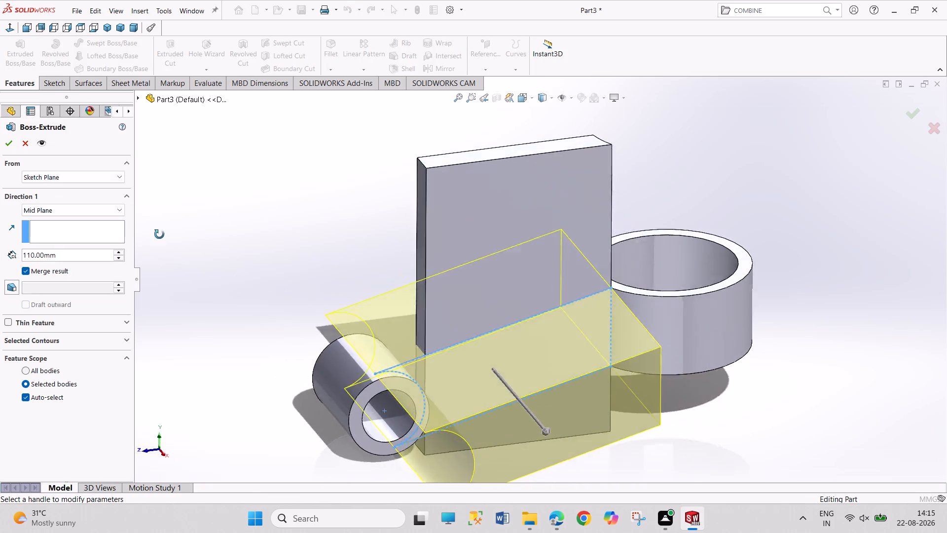
{"action": "middle_click_drag", "start_coordinate": [159, 234], "coordinate": [134, 236]}
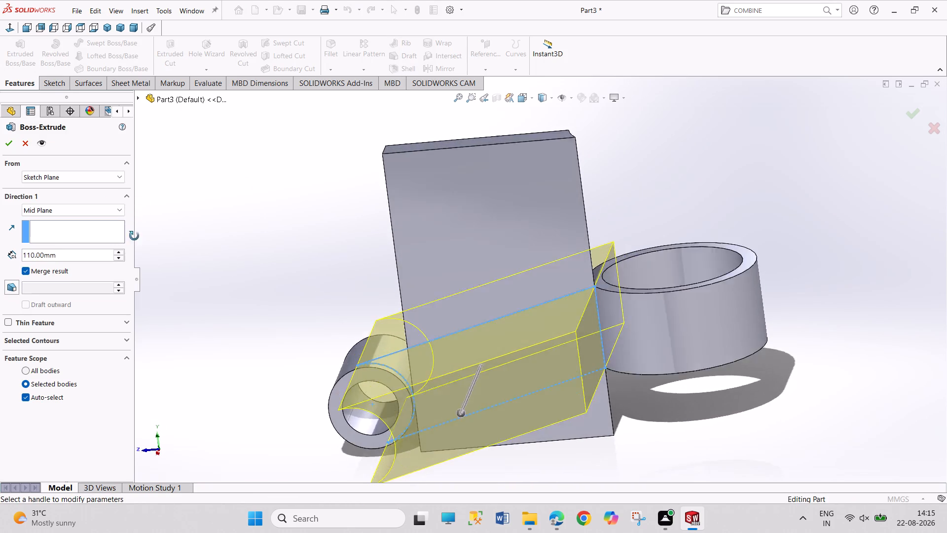
{"action": "middle_click_drag", "start_coordinate": [134, 236], "coordinate": [90, 190]}
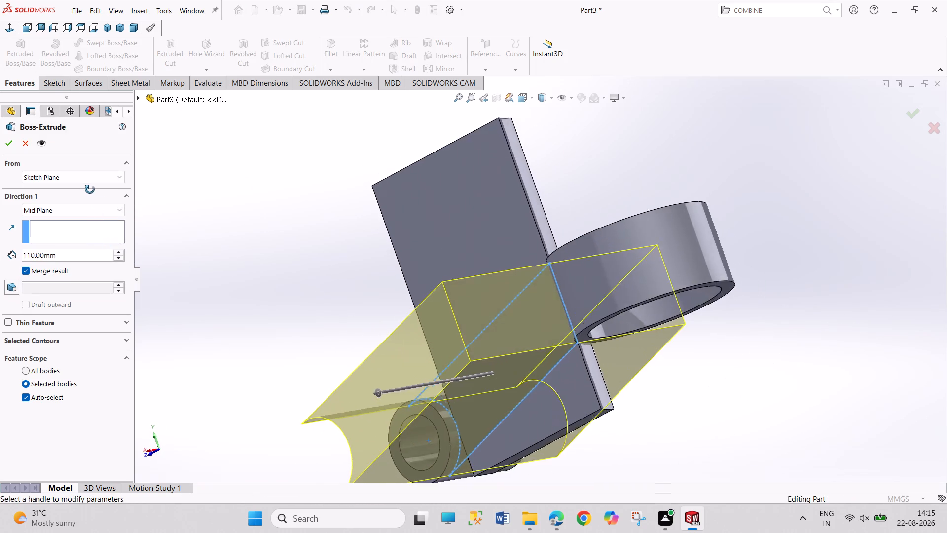
{"action": "middle_click_drag", "start_coordinate": [90, 190], "coordinate": [72, 181]}
{"action": "middle_click", "coordinate": [39, 175]}
{"action": "middle_click_drag", "start_coordinate": [204, 188], "coordinate": [242, 233]}
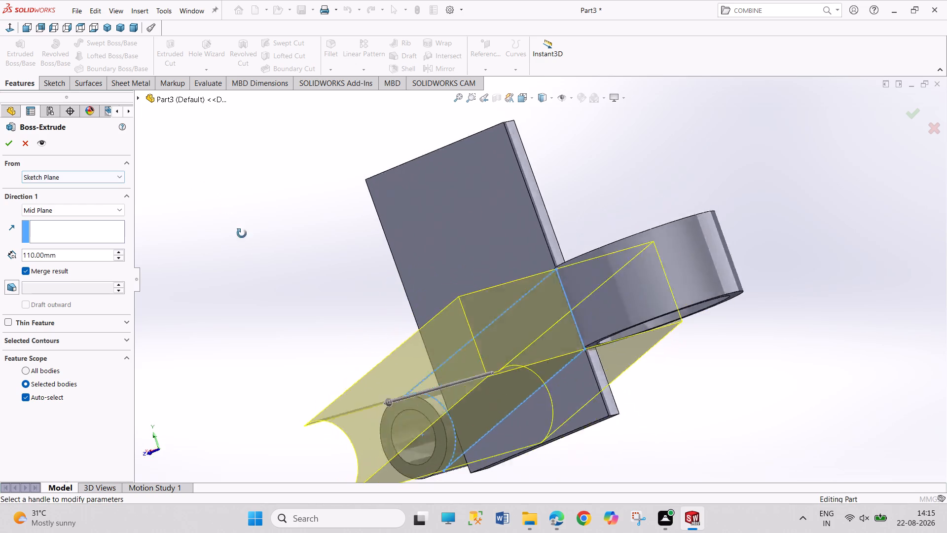
{"action": "middle_click_drag", "start_coordinate": [242, 233], "coordinate": [264, 275]}
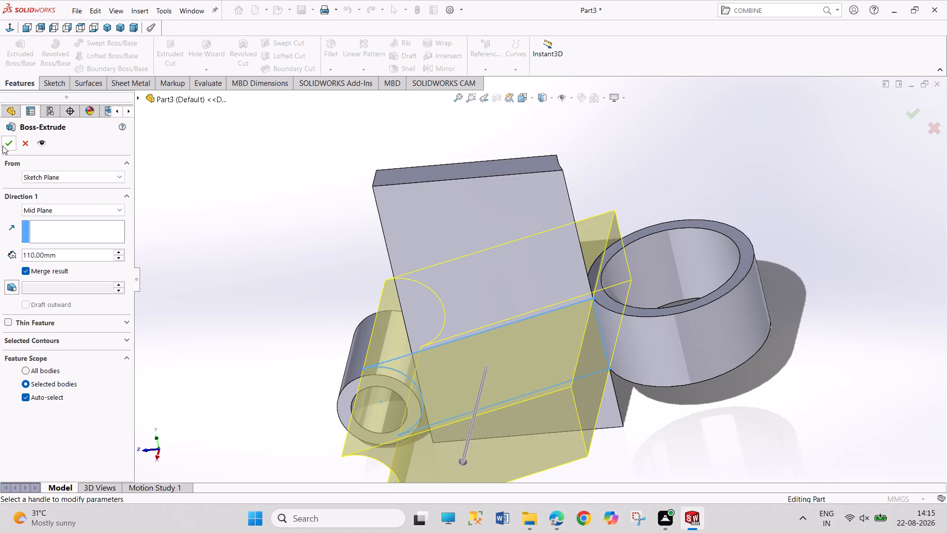
{"action": "left_click", "coordinate": [2, 146]}
{"action": "middle_click_drag", "start_coordinate": [212, 233], "coordinate": [230, 149]}
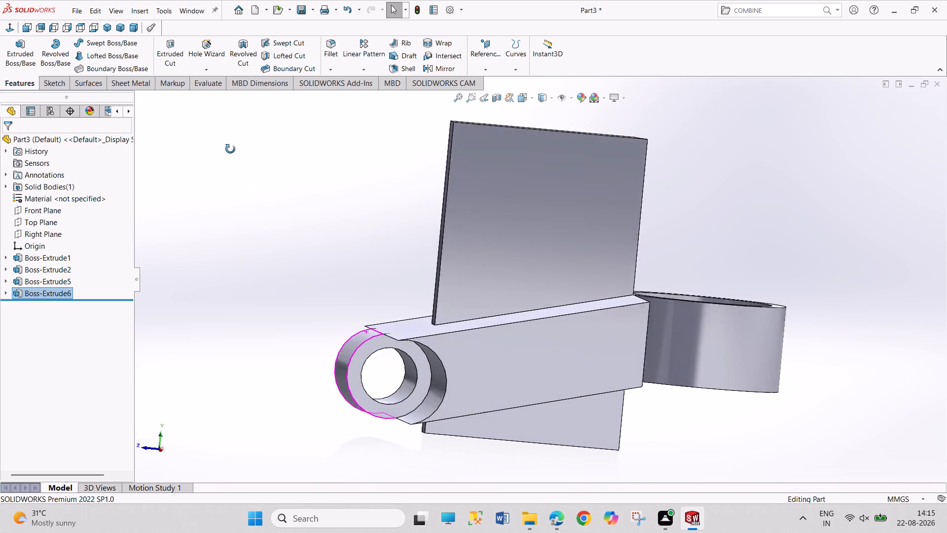
Undo the mid-plane boss extrusion of the tapered arm side profile.
{"action": "middle_click_drag", "start_coordinate": [230, 149], "coordinate": [227, 160]}
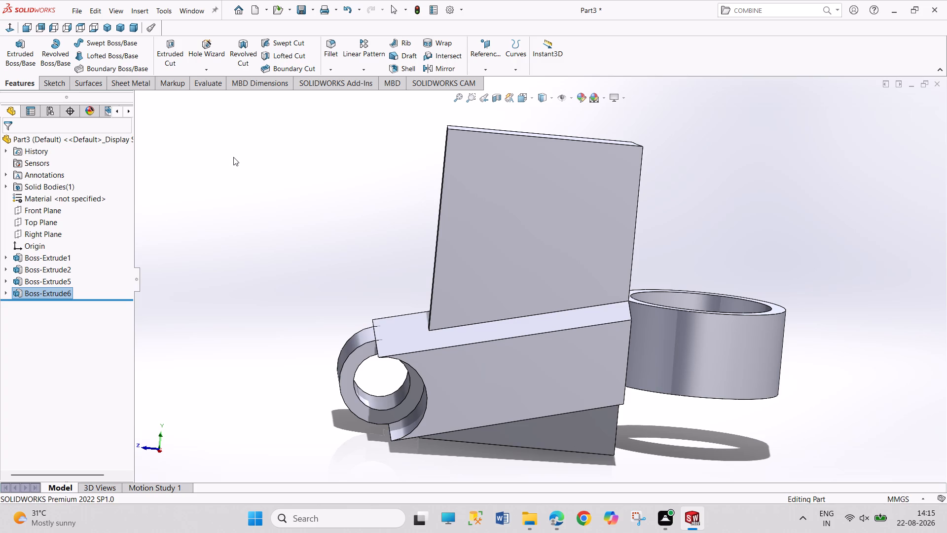
{"action": "key", "text": "ctrl+z"}
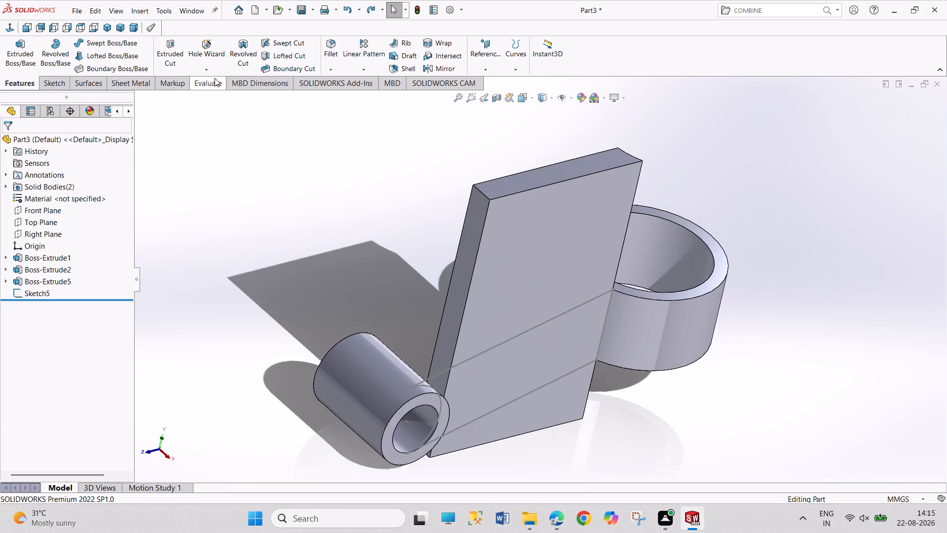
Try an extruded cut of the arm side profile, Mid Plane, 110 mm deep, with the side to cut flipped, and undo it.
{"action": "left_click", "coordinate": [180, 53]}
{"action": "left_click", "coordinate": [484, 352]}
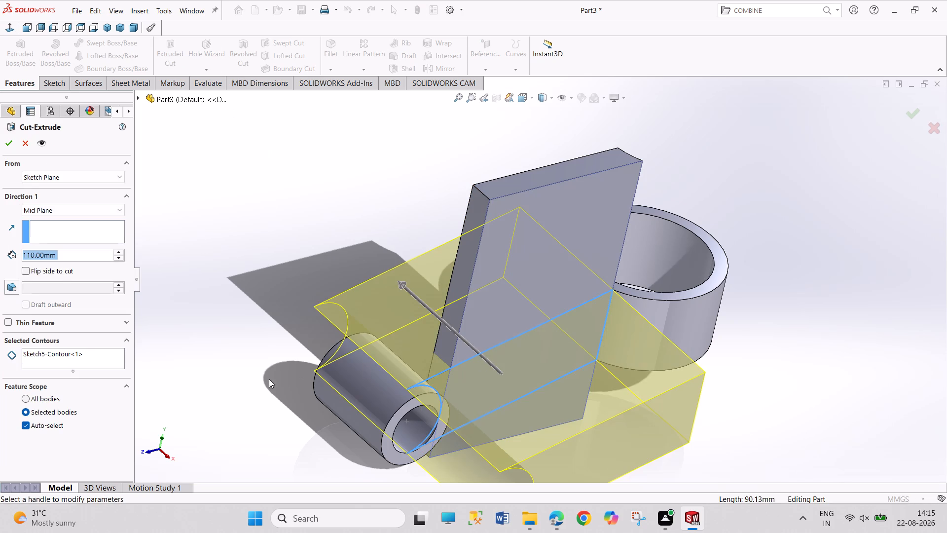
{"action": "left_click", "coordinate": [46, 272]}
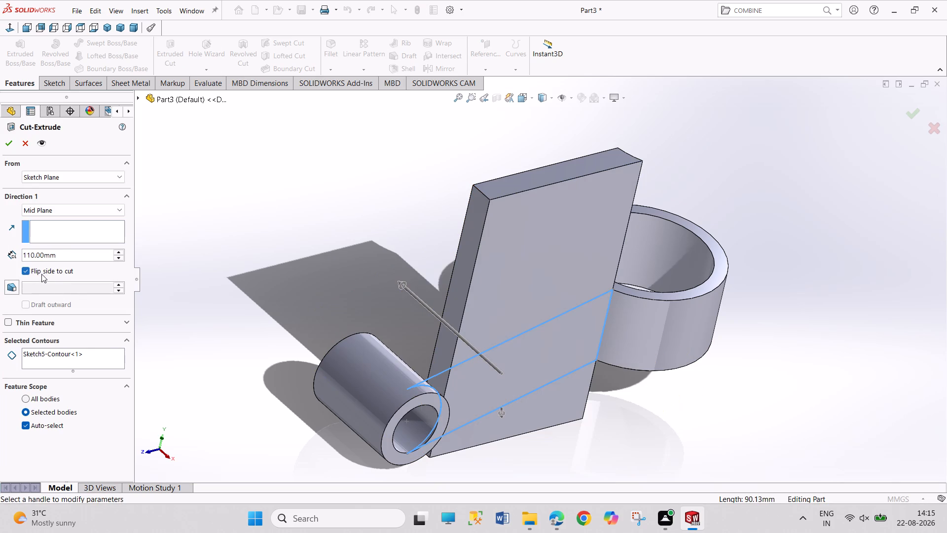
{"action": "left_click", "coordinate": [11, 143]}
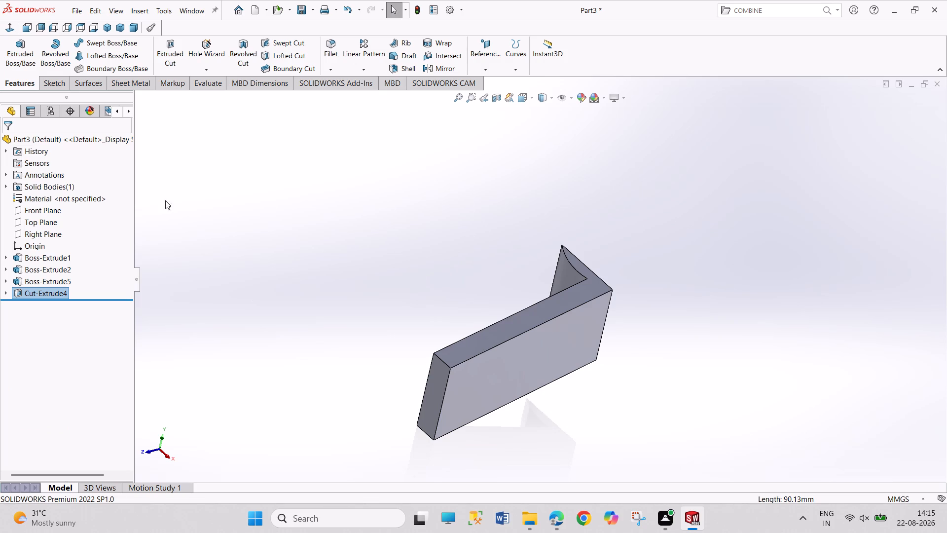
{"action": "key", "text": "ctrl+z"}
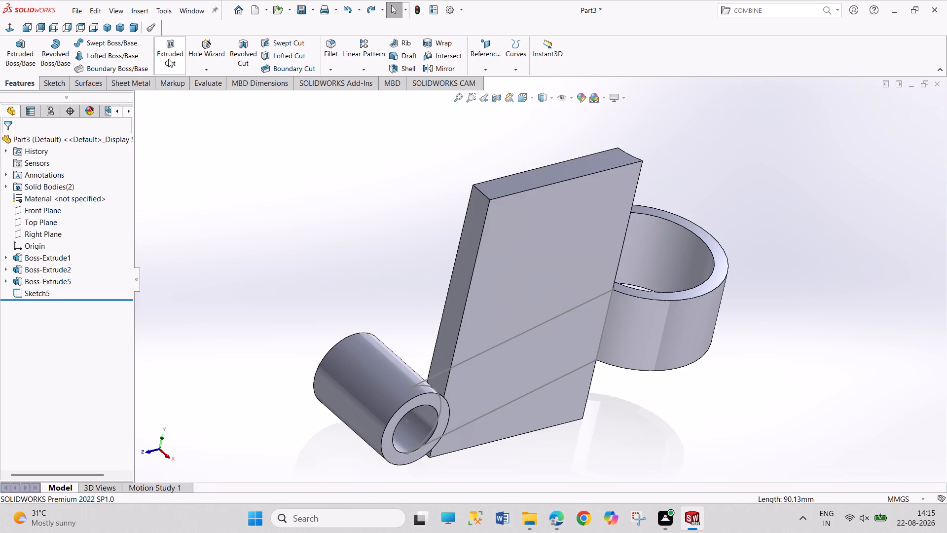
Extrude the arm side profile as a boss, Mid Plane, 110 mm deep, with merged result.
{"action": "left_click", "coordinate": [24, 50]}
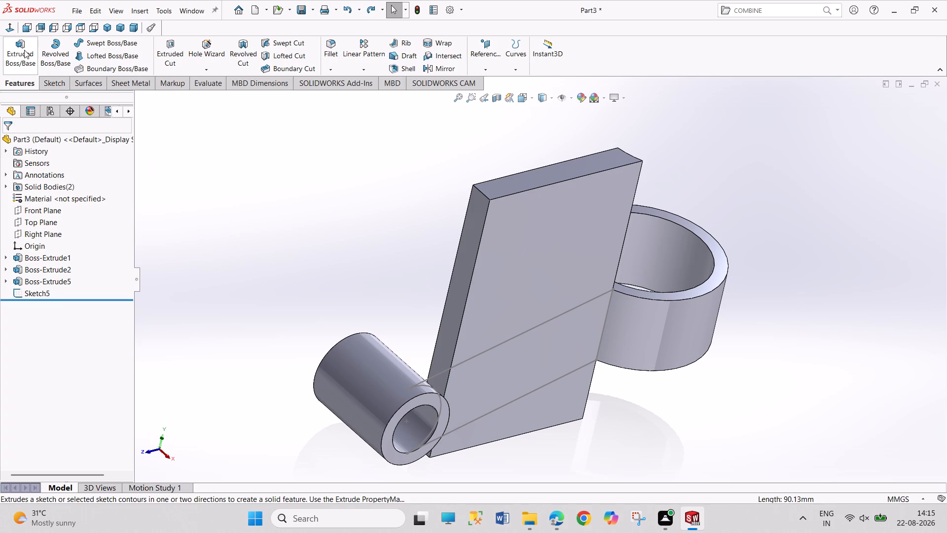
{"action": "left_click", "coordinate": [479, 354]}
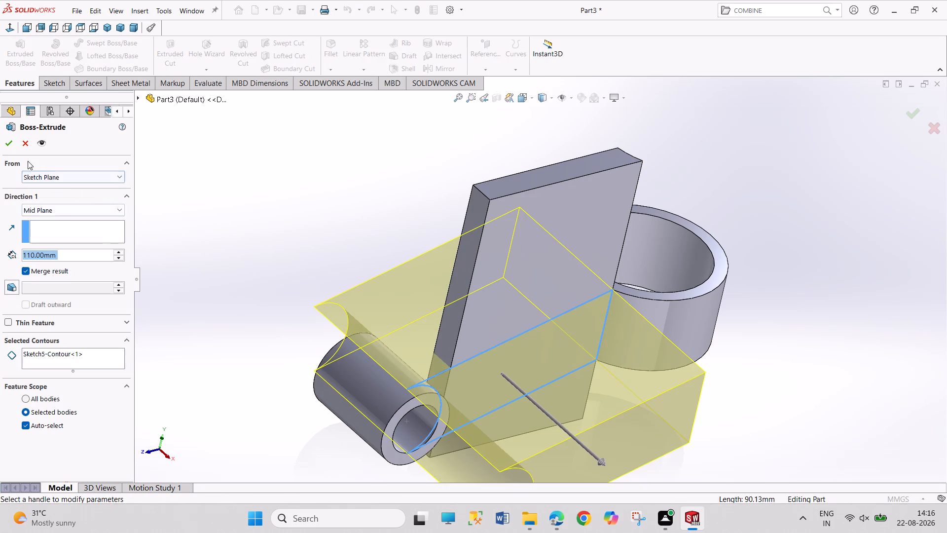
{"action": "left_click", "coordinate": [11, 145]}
Examine from several angles how the extruded arm meets the plate, tube and ring.
{"action": "middle_click_drag", "start_coordinate": [257, 266], "coordinate": [214, 183]}
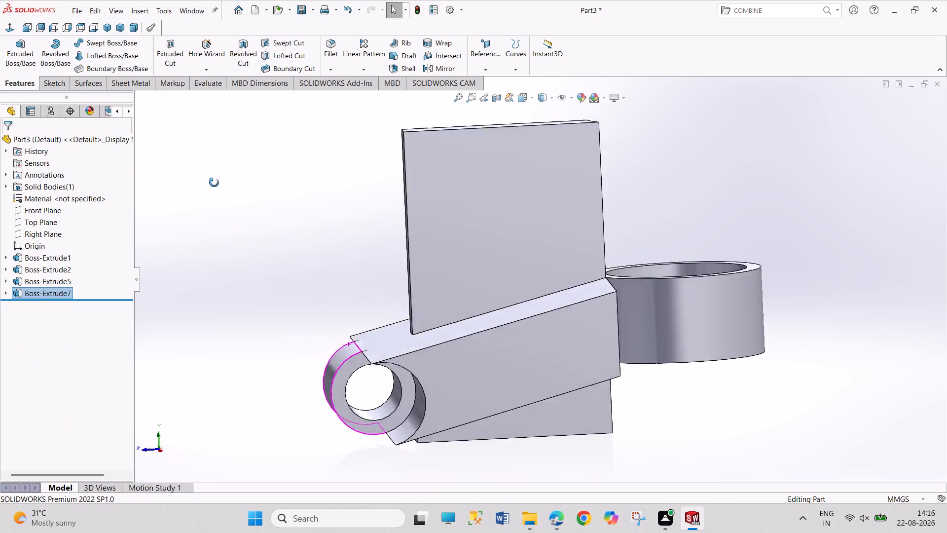
{"action": "middle_click_drag", "start_coordinate": [214, 183], "coordinate": [303, 306]}
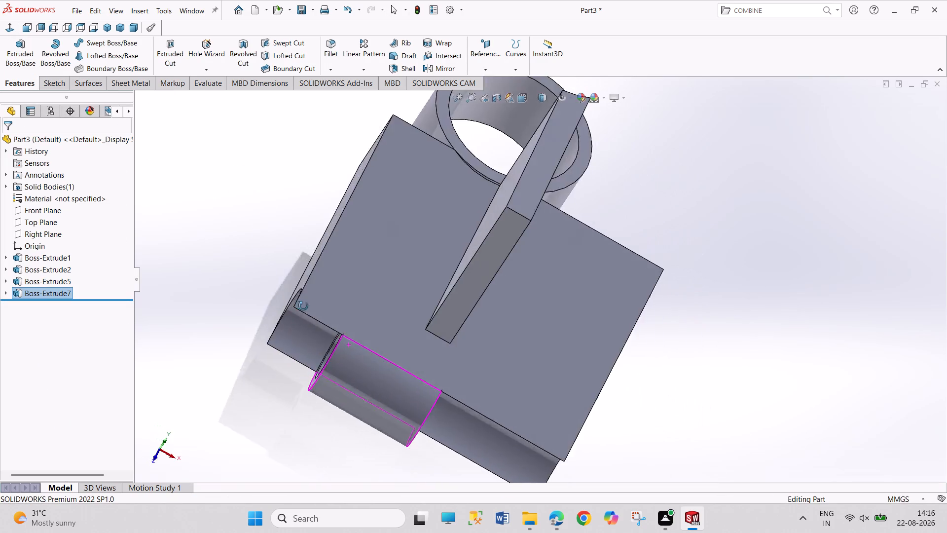
{"action": "middle_click_drag", "start_coordinate": [303, 306], "coordinate": [271, 137]}
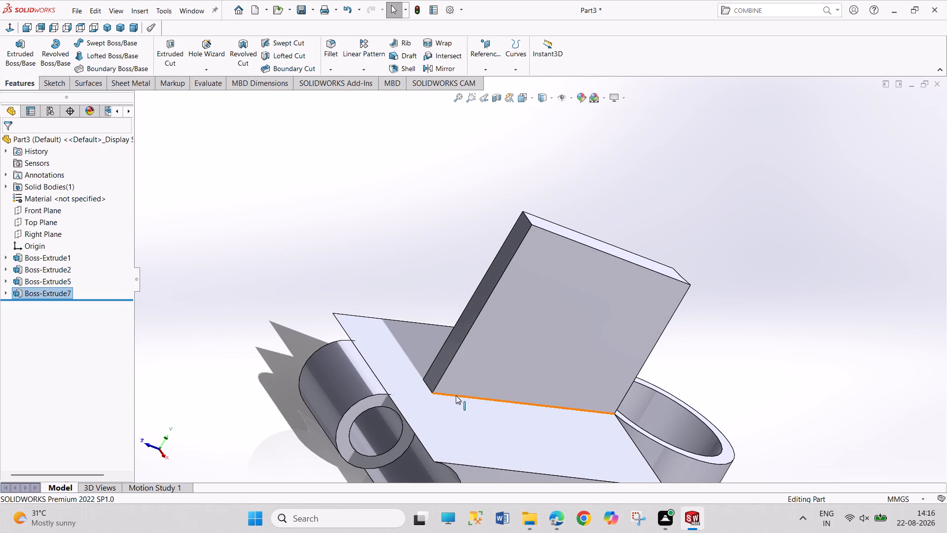
{"action": "scroll", "coordinate": [456, 395], "scroll_direction": "up", "scroll_amount": 4}
{"action": "scroll", "coordinate": [457, 401], "scroll_direction": "down", "scroll_amount": 2}
{"action": "scroll", "coordinate": [638, 407], "scroll_direction": "down", "scroll_amount": 2}
{"action": "middle_click_drag", "start_coordinate": [713, 374], "coordinate": [663, 330]}
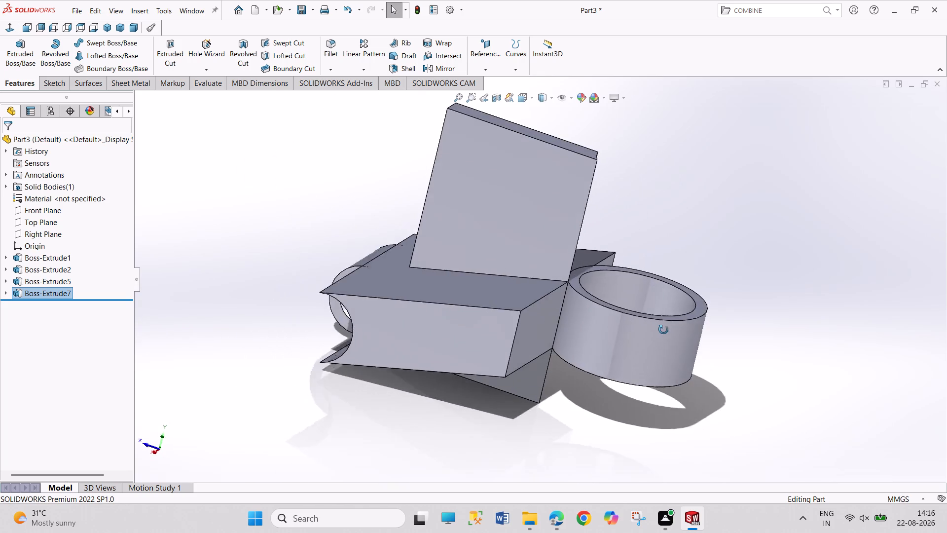
{"action": "middle_click_drag", "start_coordinate": [663, 330], "coordinate": [669, 315]}
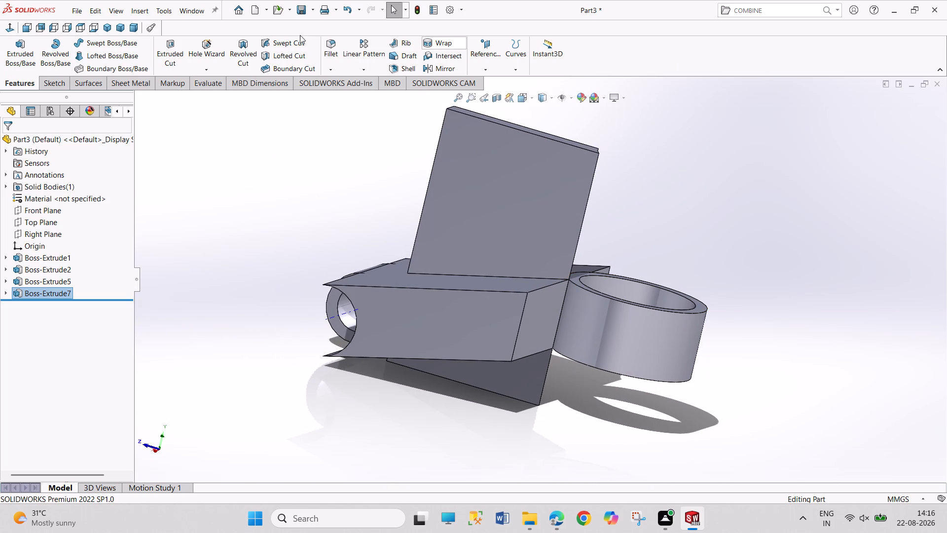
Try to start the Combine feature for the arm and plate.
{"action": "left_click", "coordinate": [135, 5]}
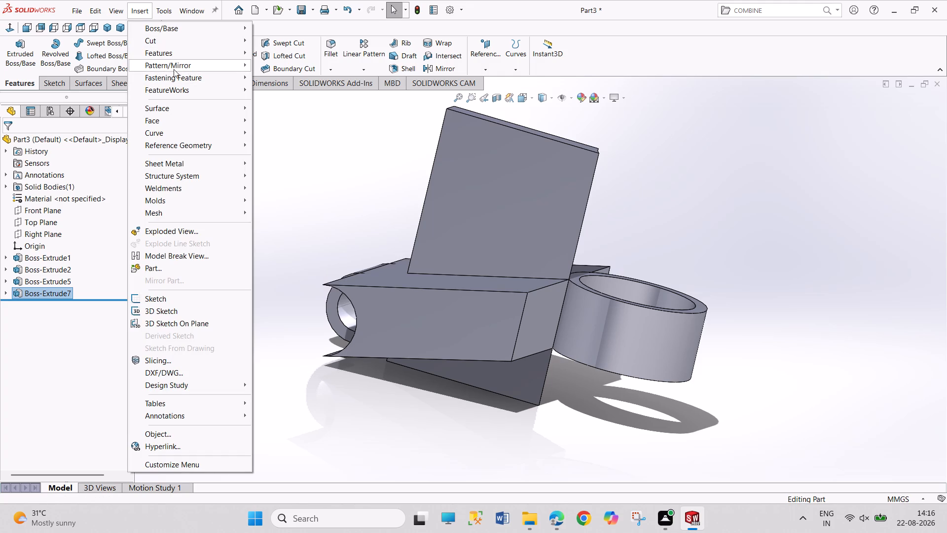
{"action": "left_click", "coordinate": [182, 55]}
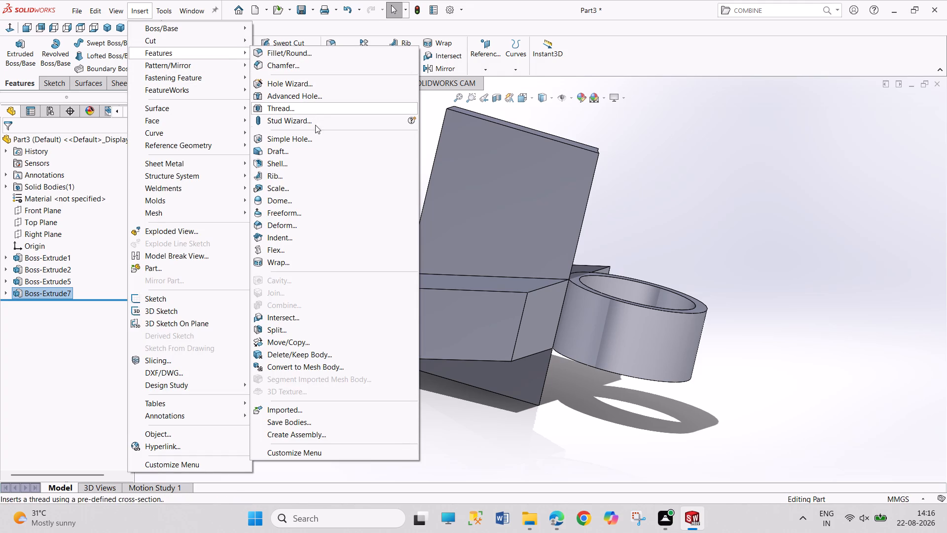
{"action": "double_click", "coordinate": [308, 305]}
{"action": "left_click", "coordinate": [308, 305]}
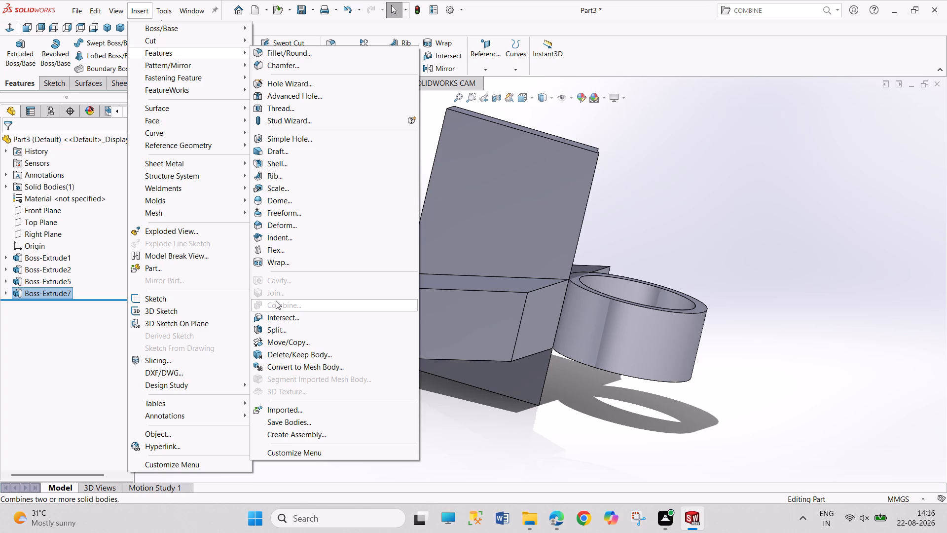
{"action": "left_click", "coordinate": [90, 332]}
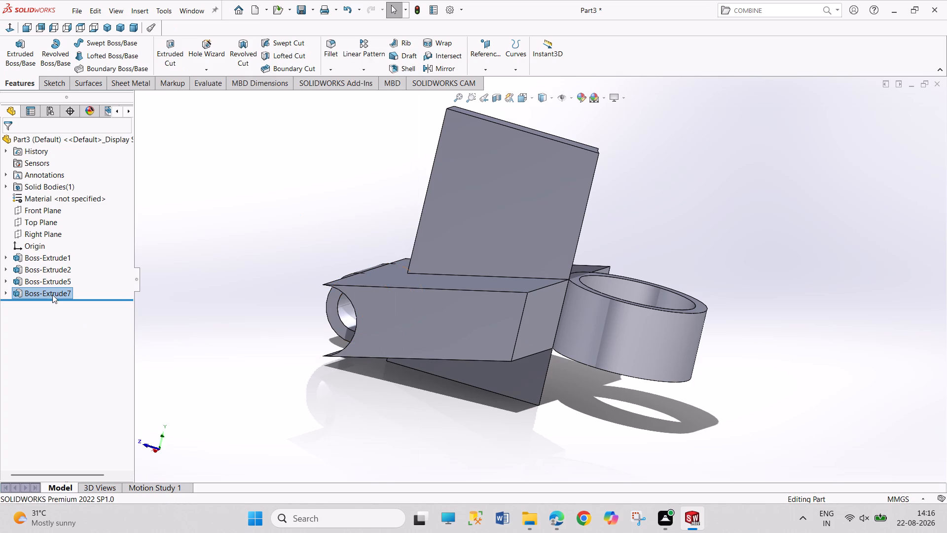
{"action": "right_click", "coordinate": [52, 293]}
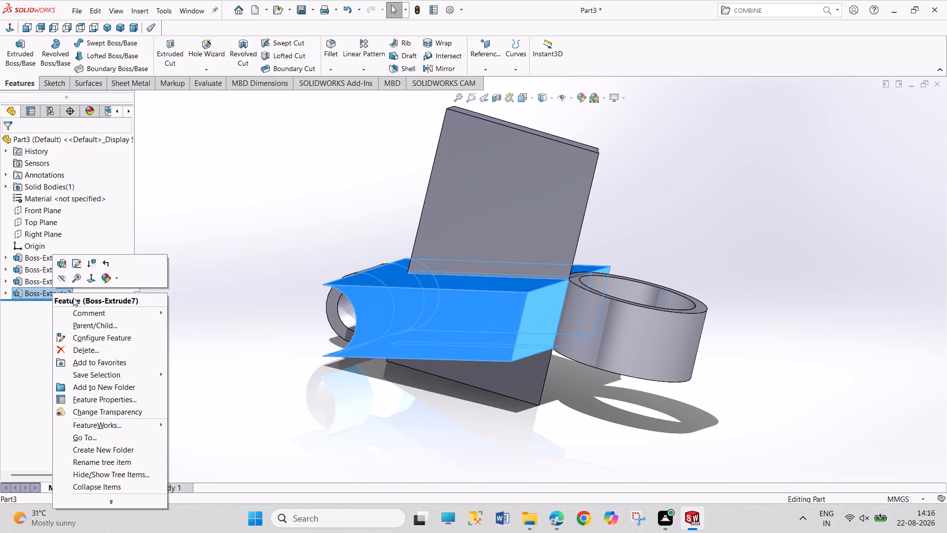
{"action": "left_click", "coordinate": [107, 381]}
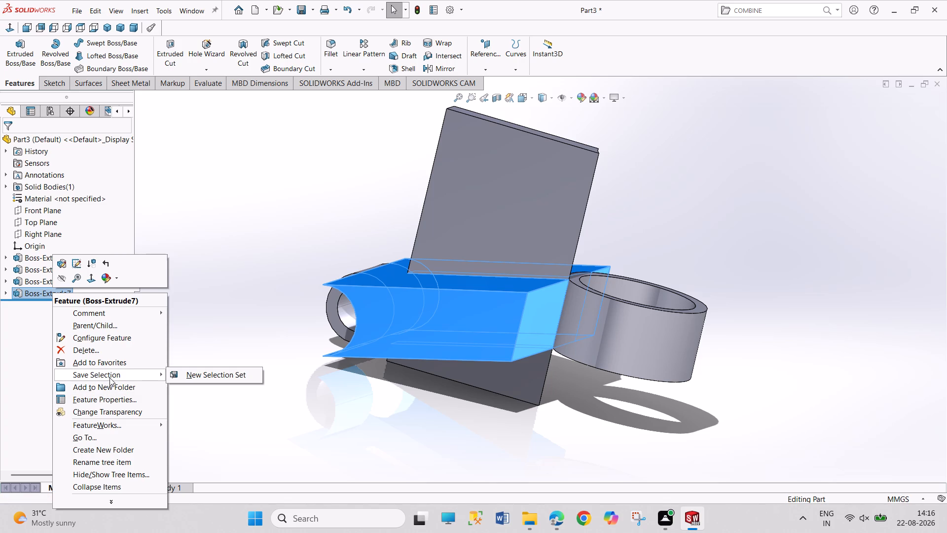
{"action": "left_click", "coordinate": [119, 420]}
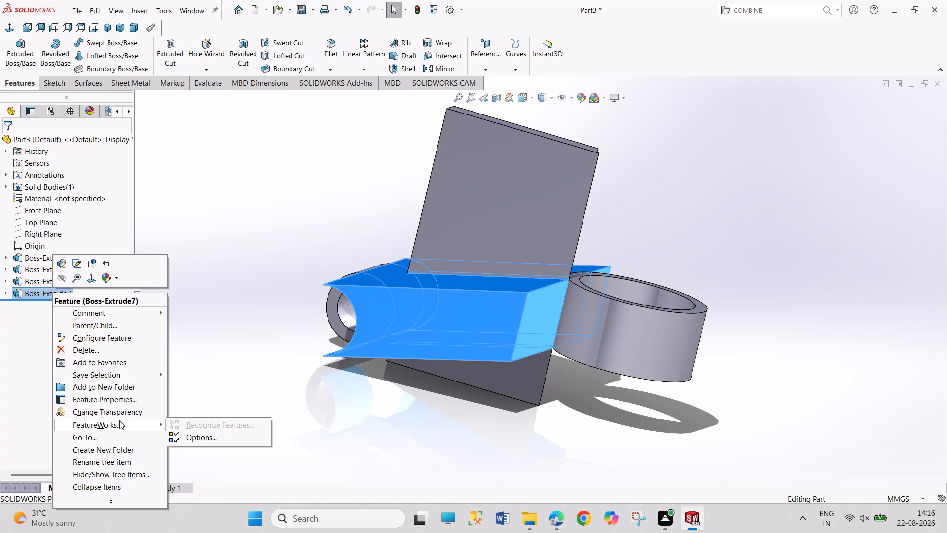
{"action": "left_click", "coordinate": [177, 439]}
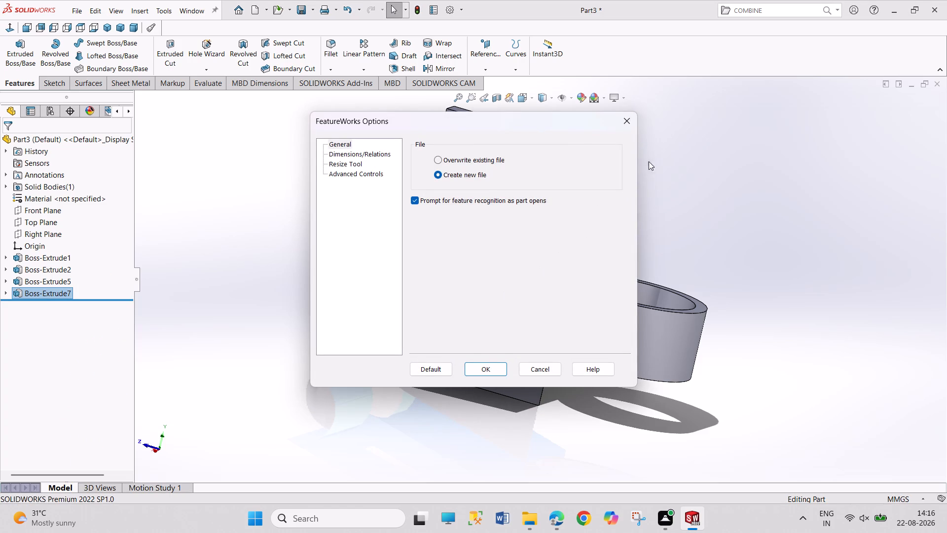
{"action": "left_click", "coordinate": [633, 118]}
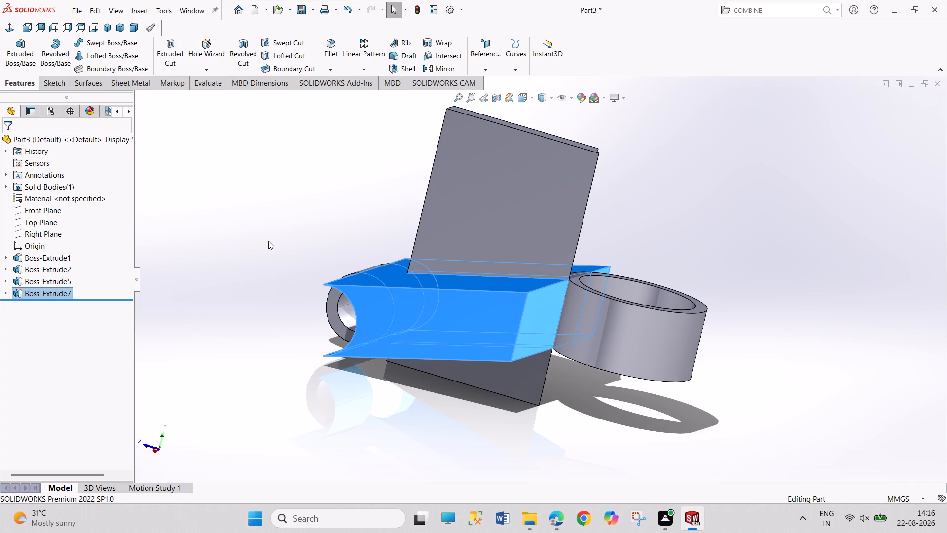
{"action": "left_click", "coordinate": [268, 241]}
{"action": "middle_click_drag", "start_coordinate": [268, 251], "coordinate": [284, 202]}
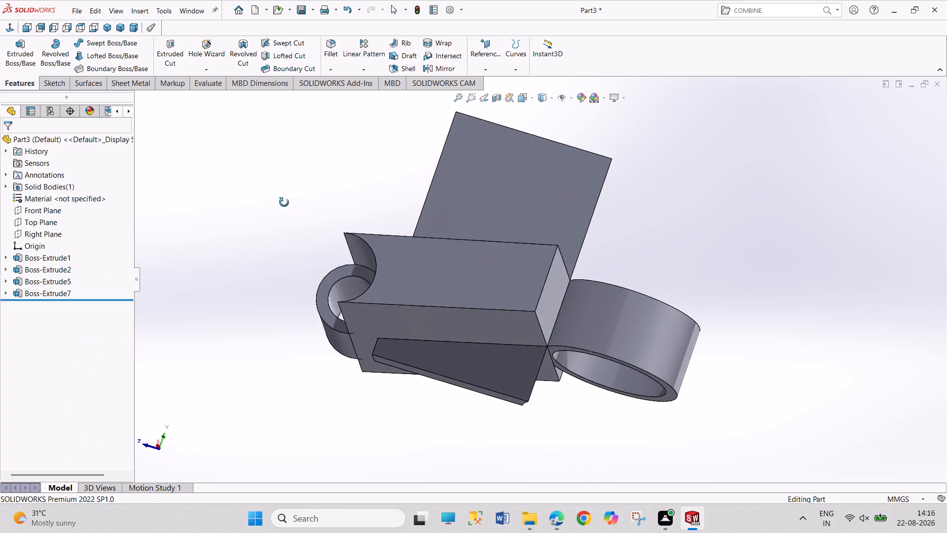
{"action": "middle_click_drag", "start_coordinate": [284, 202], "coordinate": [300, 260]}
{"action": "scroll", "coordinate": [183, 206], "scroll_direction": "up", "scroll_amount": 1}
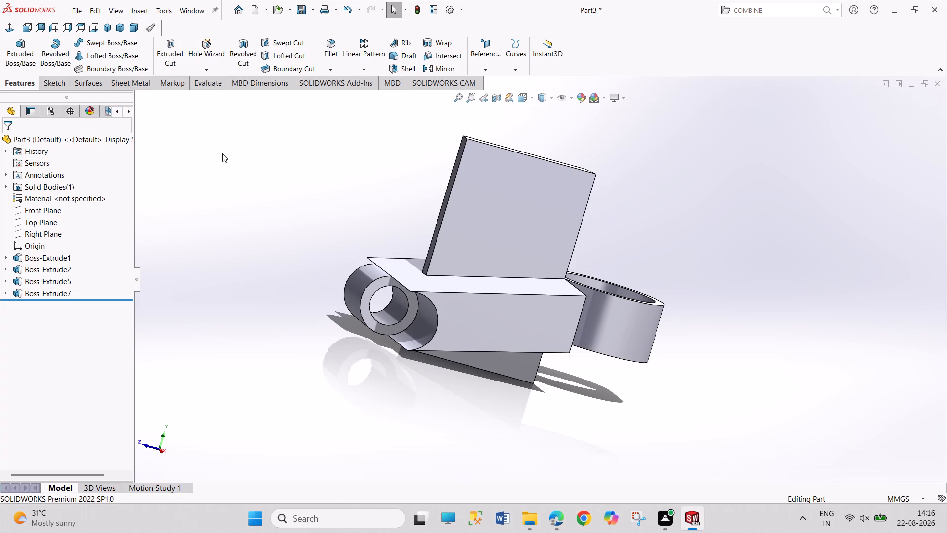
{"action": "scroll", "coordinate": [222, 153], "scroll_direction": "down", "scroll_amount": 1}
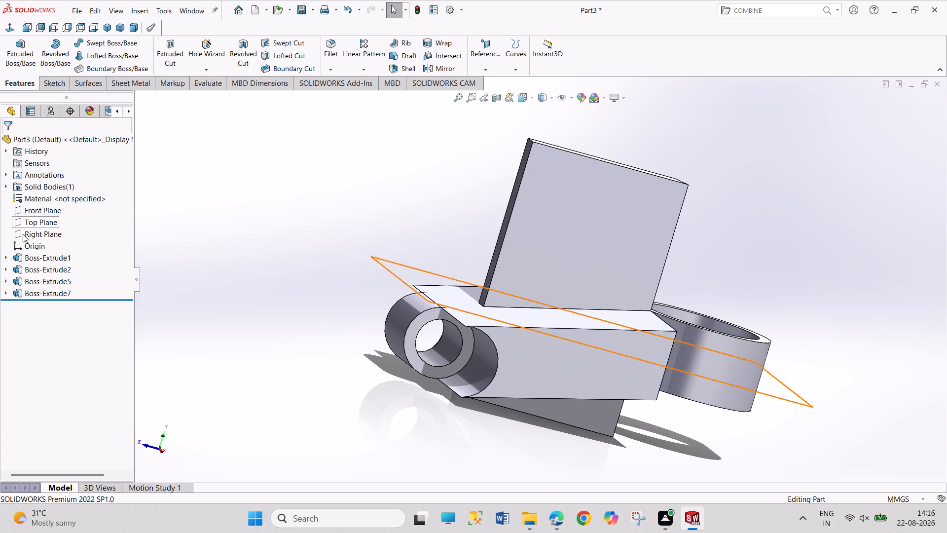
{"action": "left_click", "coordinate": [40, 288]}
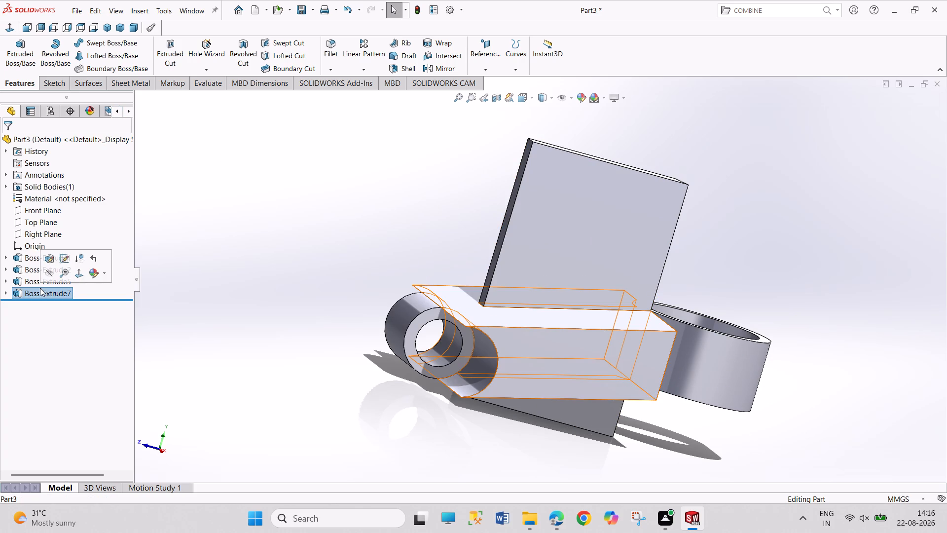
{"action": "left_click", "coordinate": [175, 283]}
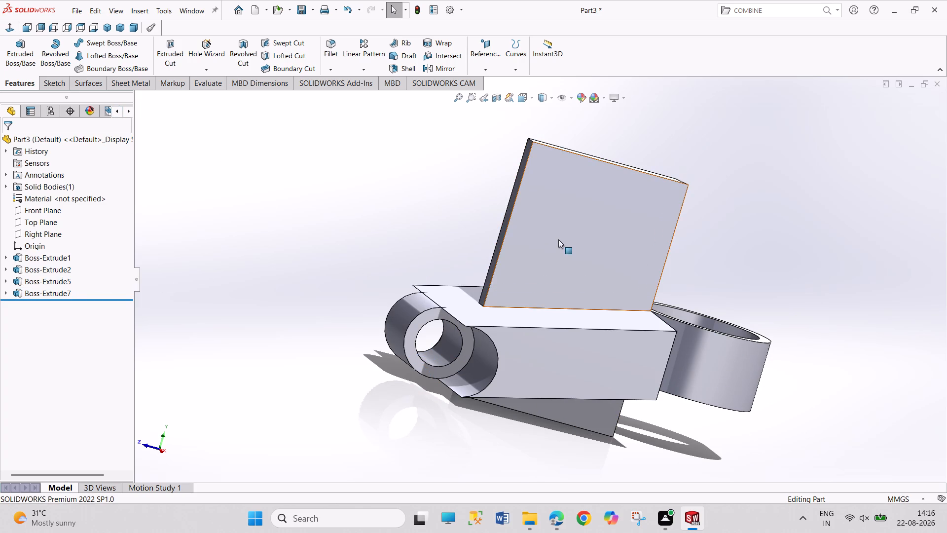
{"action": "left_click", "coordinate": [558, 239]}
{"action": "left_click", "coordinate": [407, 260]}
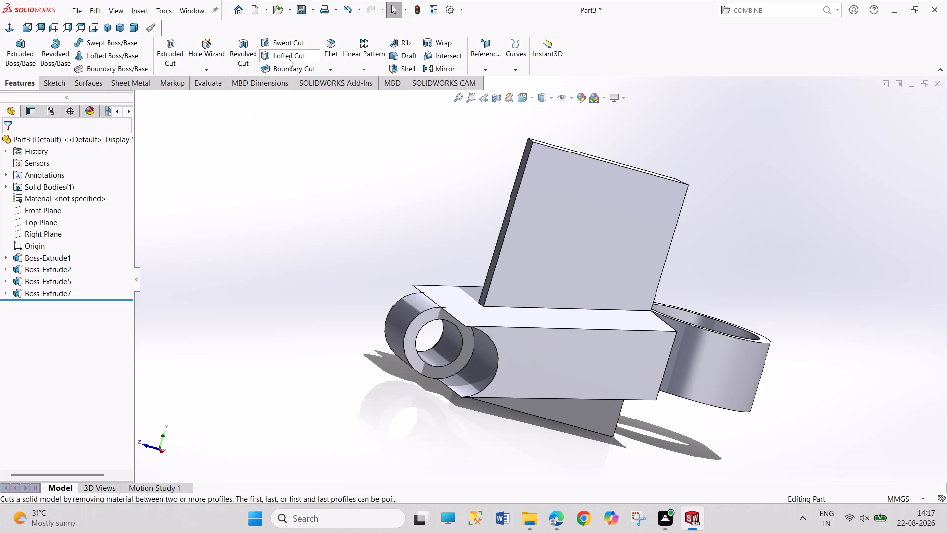
Undo the arm extrusion, its side profile sketch and the plate extrusion, back to the ring, tube and the plate's base sketch.
{"action": "key", "text": "ctrl+z"}
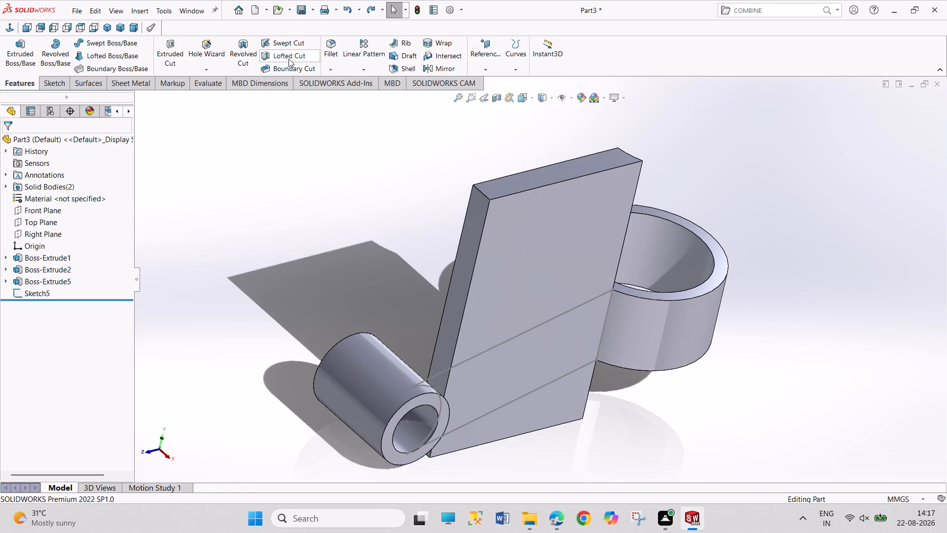
{"action": "key", "text": "ctrl+z"}
{"action": "key", "text": "ctrl+z"}
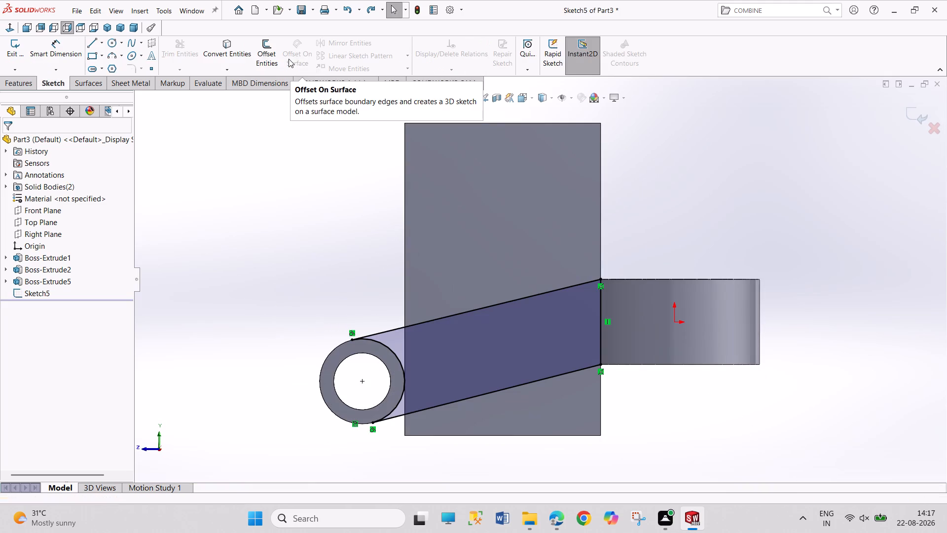
{"action": "key", "text": "ctrl+z"}
{"action": "key", "text": "ctrl+z"}
{"action": "key", "text": "ctrl+z"}
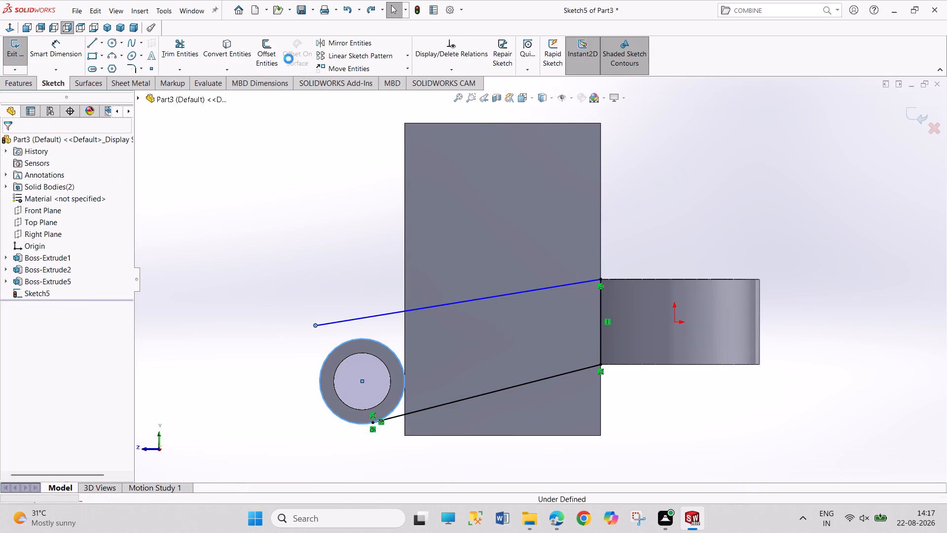
{"action": "key", "text": "ctrl+z"}
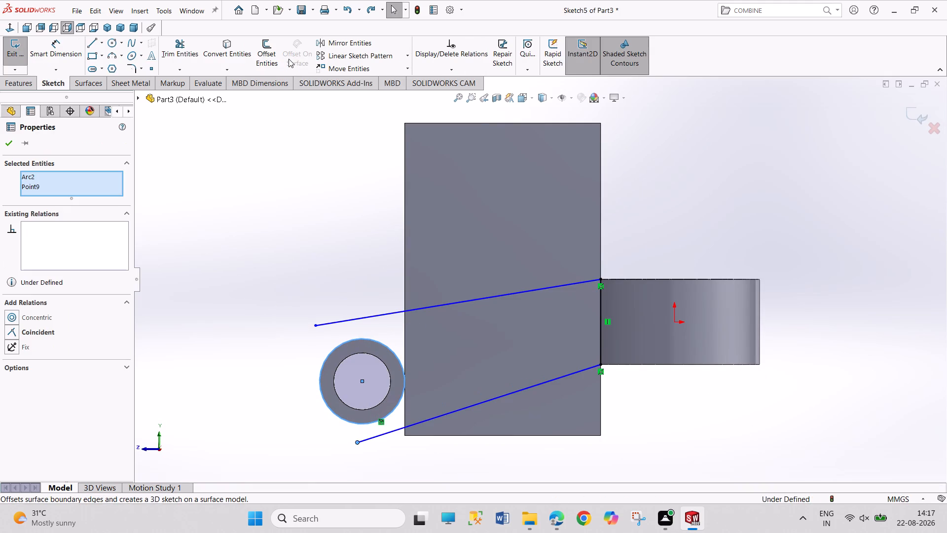
{"action": "key", "text": "ctrl+z"}
{"action": "key", "text": "ctrl+z"}
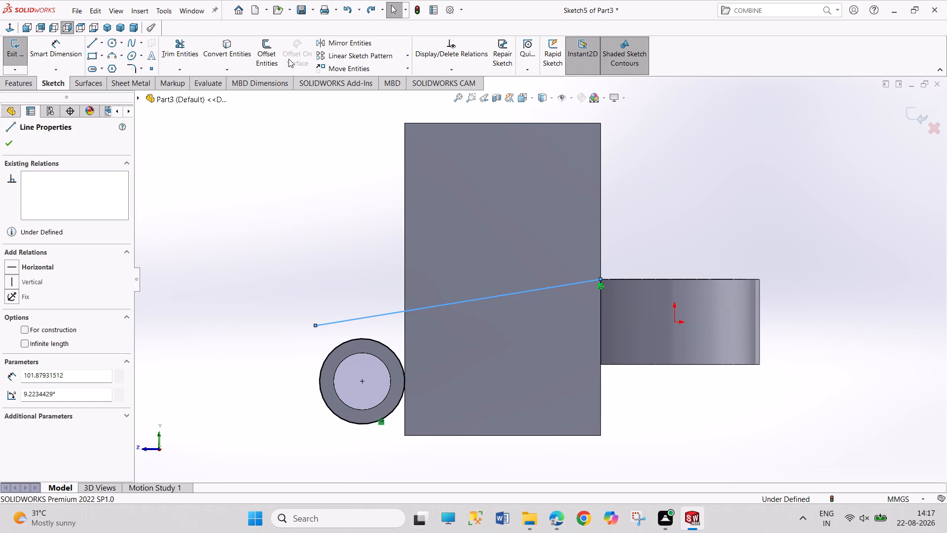
{"action": "key", "text": "ctrl+z"}
{"action": "key", "text": "ctrl+z"}
{"action": "key", "text": "ctrl+z"}
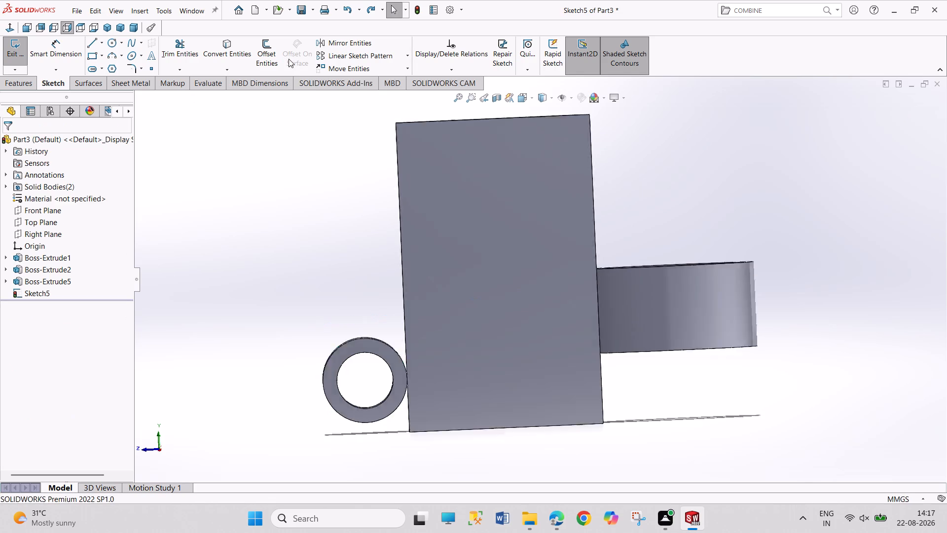
{"action": "key", "text": "ctrl+z"}
{"action": "left_click", "coordinate": [289, 59], "text": "ctrl"}
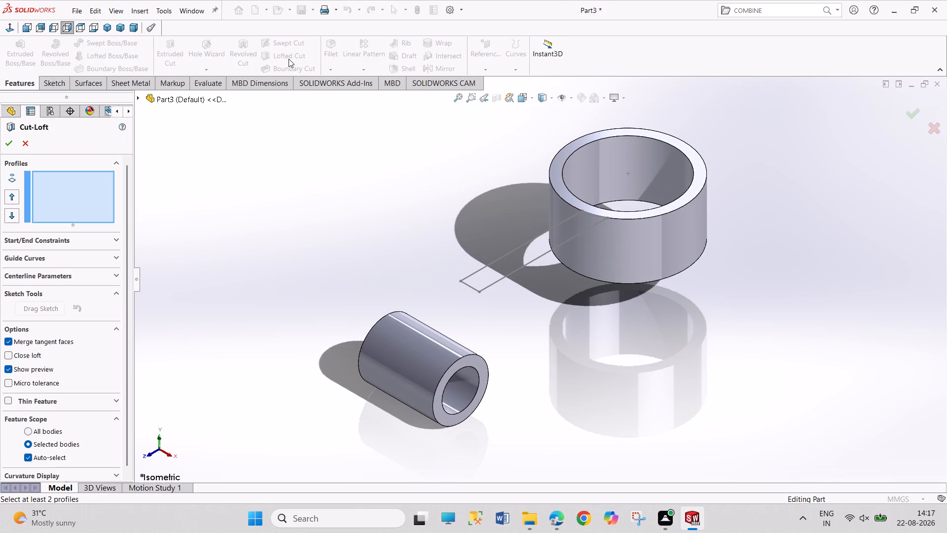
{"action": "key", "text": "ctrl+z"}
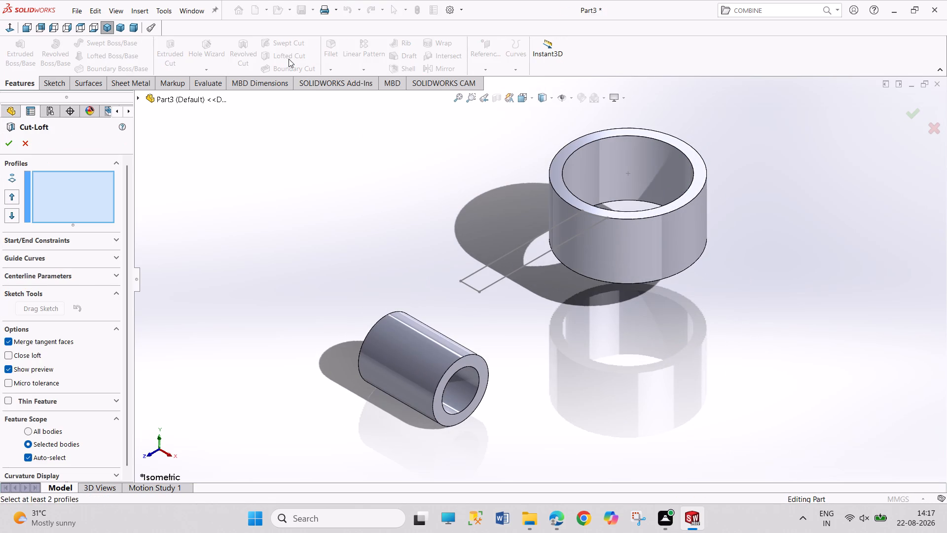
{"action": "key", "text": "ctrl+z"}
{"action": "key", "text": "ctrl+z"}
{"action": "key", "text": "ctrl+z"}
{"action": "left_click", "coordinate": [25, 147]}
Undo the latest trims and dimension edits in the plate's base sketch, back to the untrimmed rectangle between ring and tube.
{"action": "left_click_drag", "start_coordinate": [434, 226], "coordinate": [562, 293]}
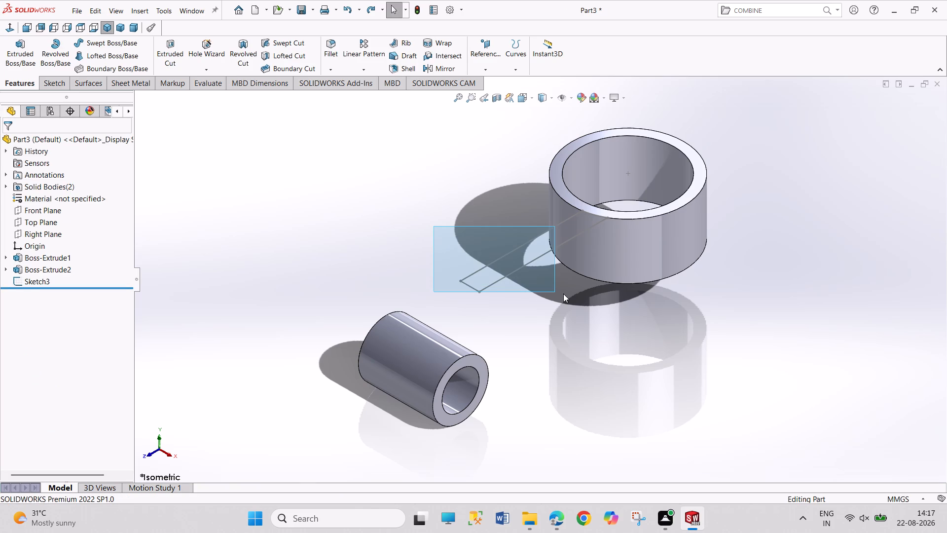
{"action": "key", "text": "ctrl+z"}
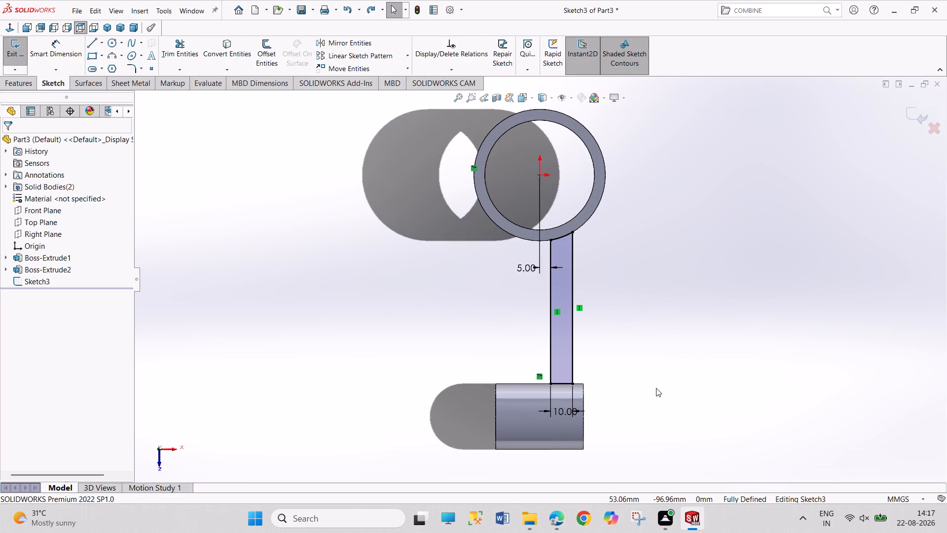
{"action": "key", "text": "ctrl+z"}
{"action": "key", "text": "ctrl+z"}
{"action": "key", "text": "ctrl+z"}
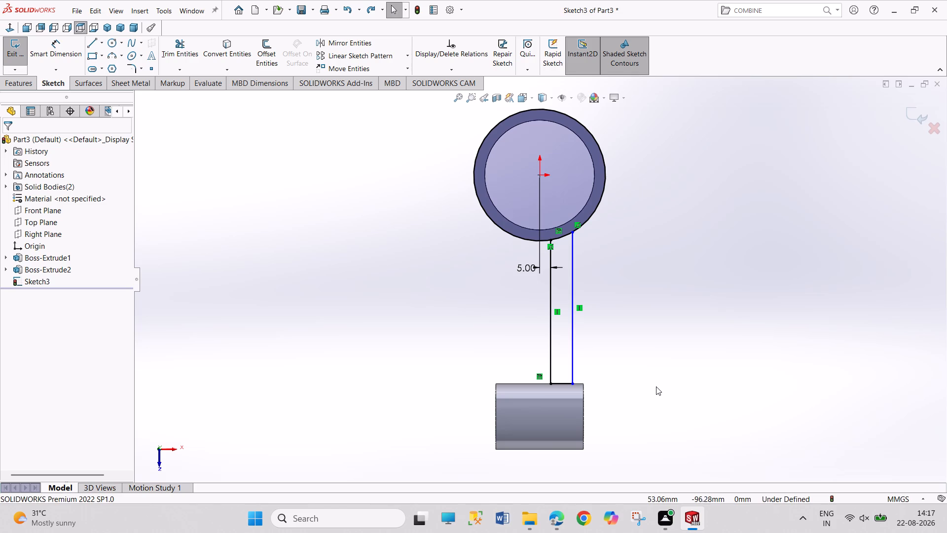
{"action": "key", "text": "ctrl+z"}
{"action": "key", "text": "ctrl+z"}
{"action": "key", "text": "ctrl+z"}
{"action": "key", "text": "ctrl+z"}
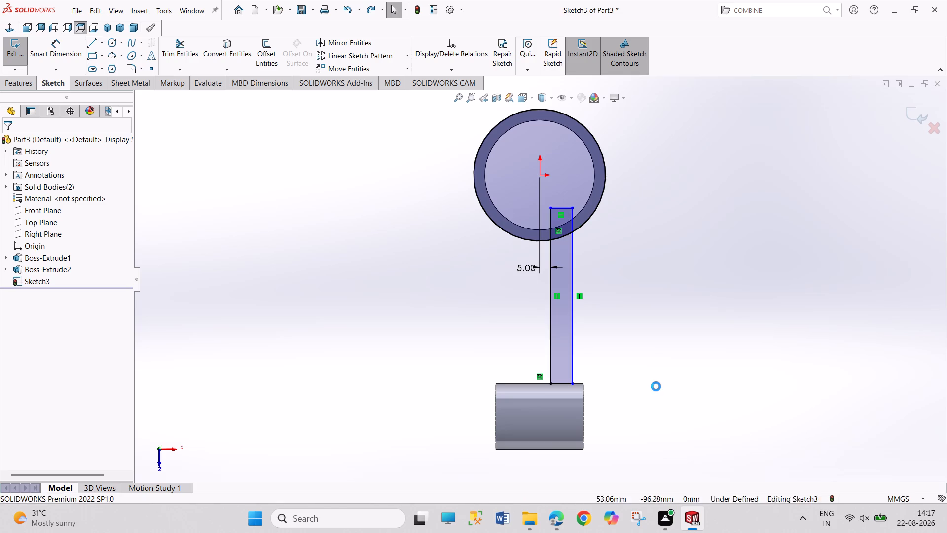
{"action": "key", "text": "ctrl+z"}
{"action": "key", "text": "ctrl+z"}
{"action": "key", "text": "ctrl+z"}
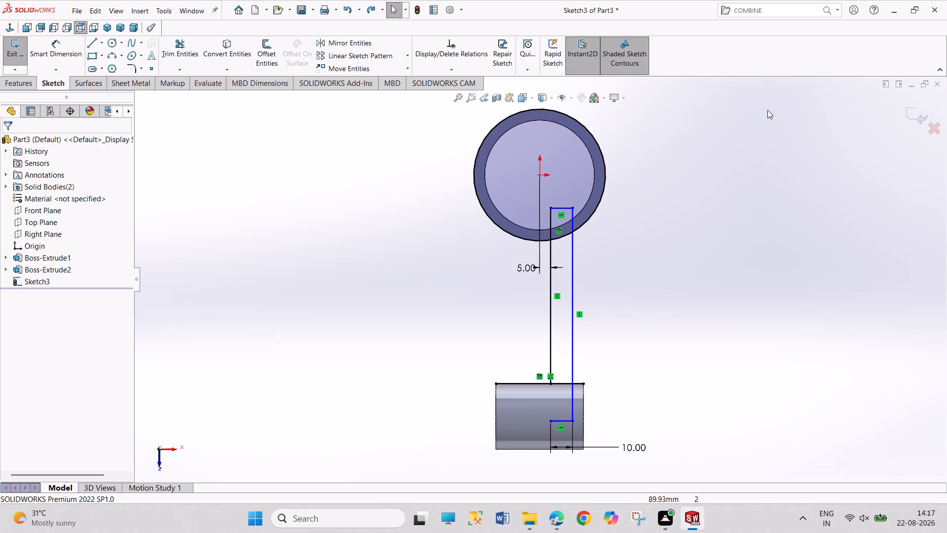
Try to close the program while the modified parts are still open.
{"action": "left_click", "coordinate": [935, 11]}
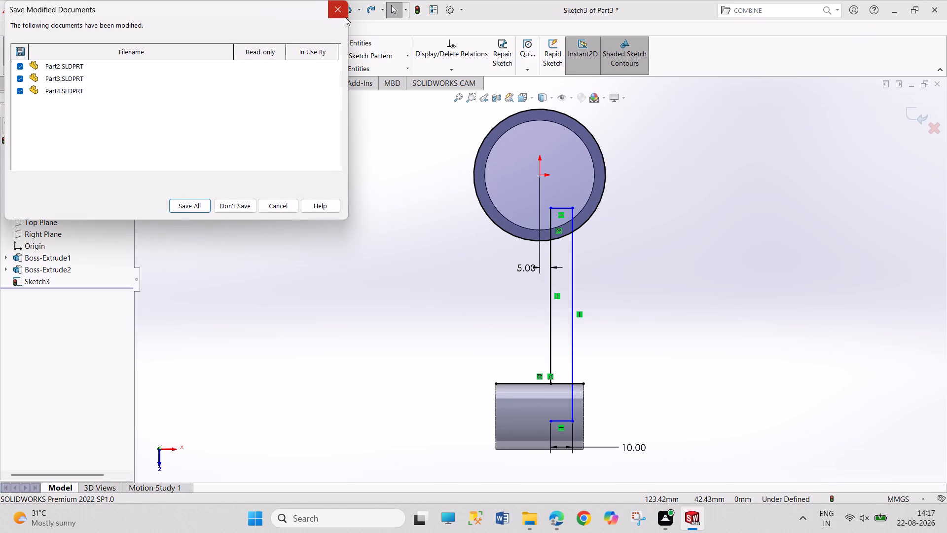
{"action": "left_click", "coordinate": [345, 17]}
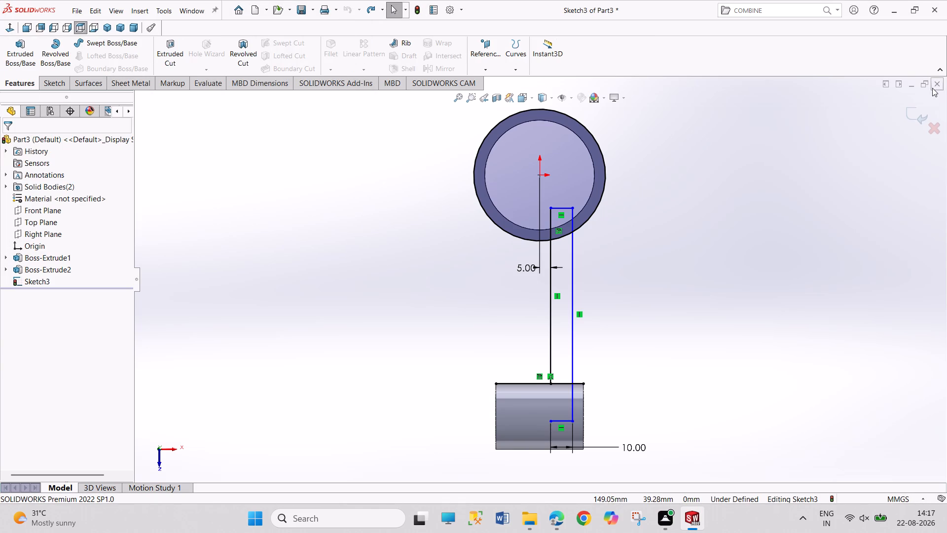
Close the Part2 document without saving its changes.
{"action": "left_click", "coordinate": [178, 9]}
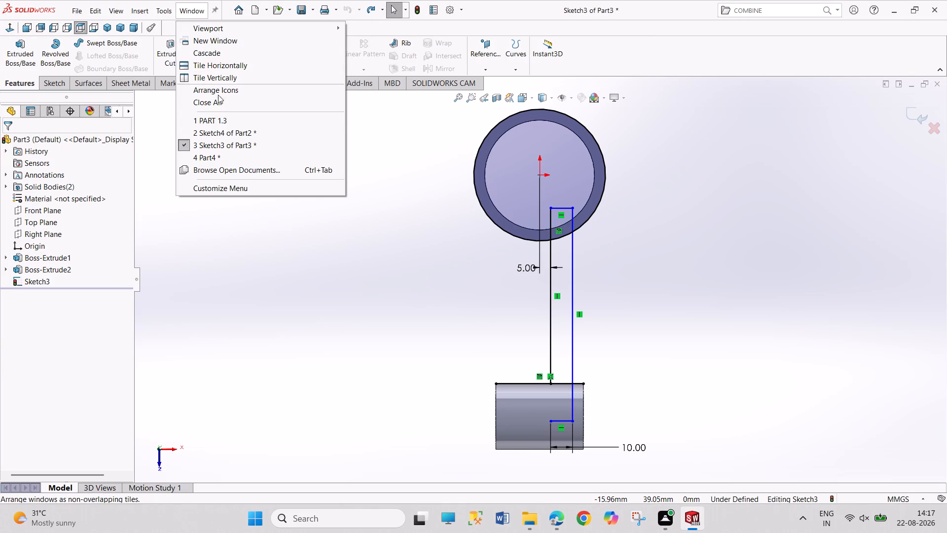
{"action": "left_click", "coordinate": [225, 119]}
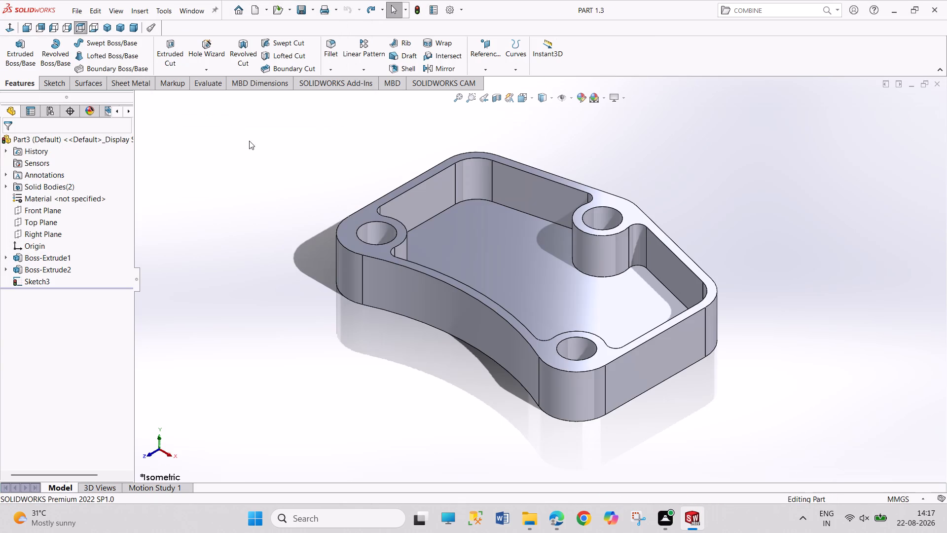
{"action": "left_click", "coordinate": [188, 11]}
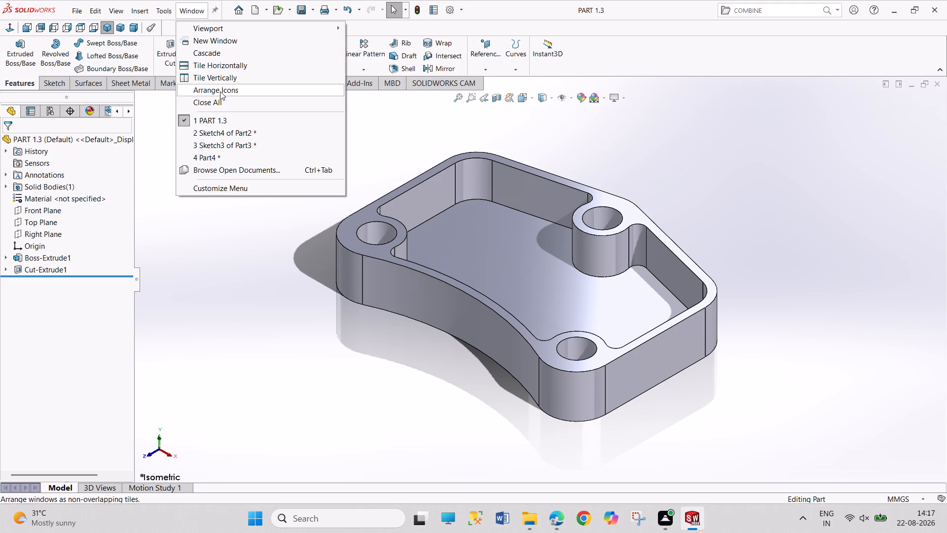
{"action": "left_click", "coordinate": [233, 132]}
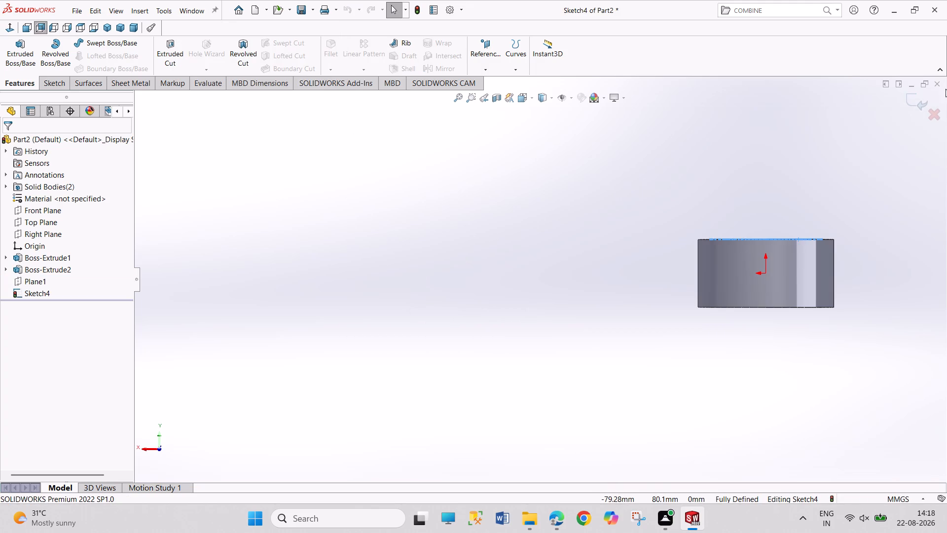
{"action": "left_click", "coordinate": [934, 89]}
{"action": "left_click", "coordinate": [481, 267]}
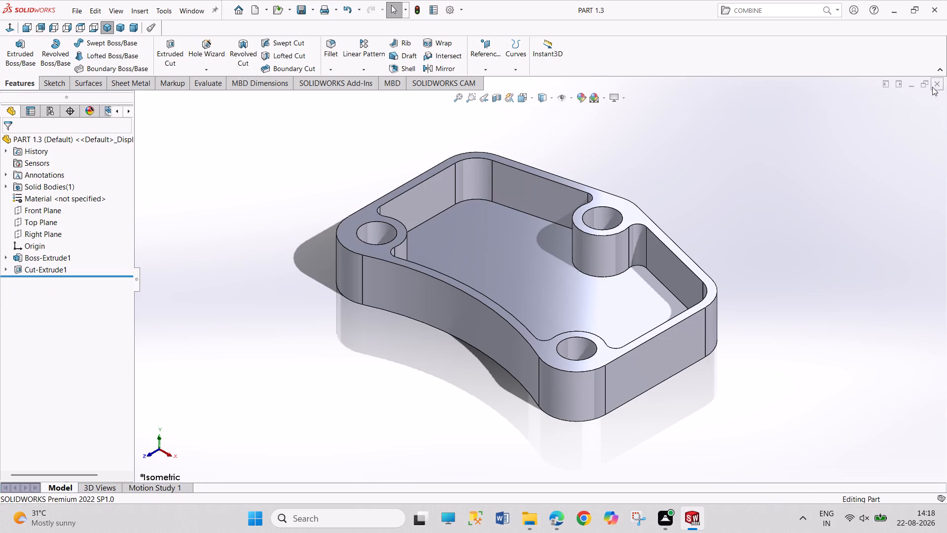
Close the Part3 bracket document without saving its changes.
{"action": "left_click", "coordinate": [207, 18]}
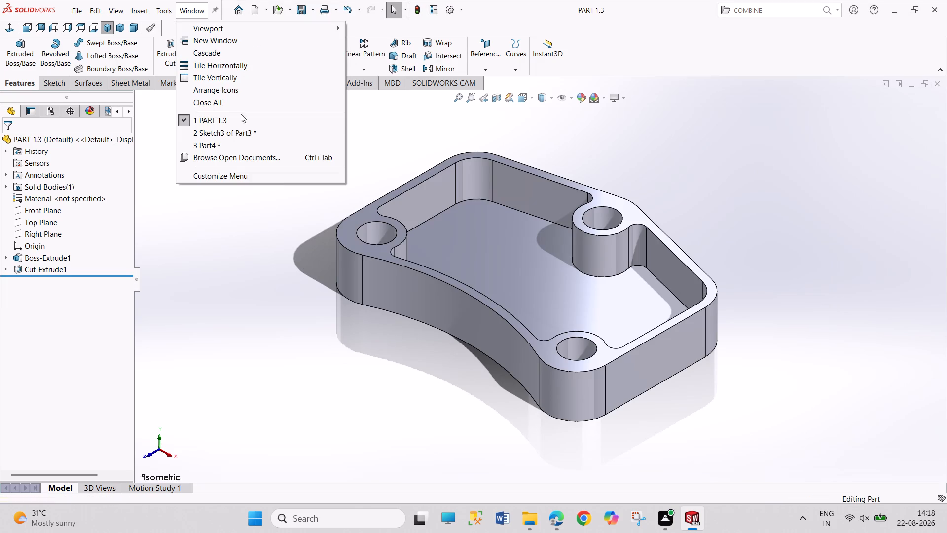
{"action": "left_click", "coordinate": [247, 131]}
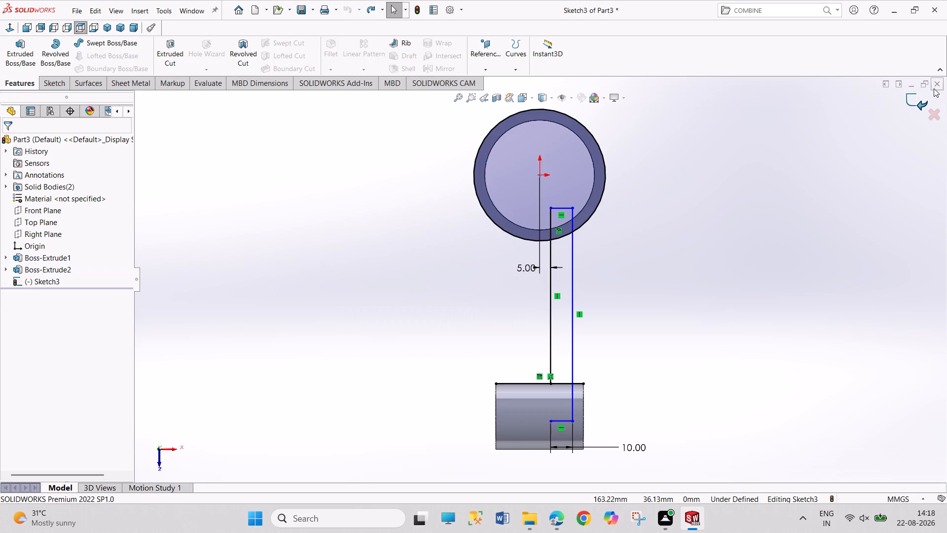
{"action": "left_click", "coordinate": [934, 88]}
{"action": "left_click", "coordinate": [470, 271]}
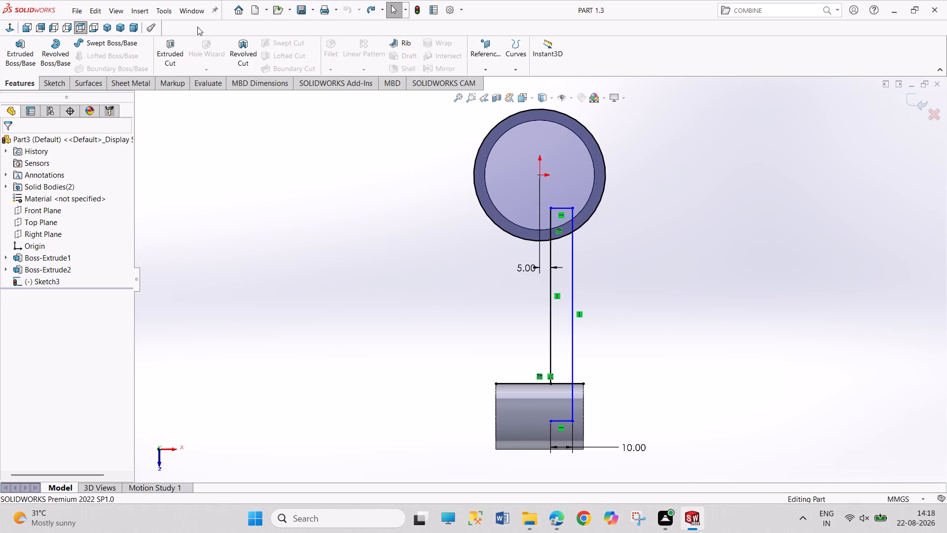
Close the Part4 block document without saving its changes.
{"action": "left_click", "coordinate": [194, 12]}
{"action": "left_click", "coordinate": [249, 134]}
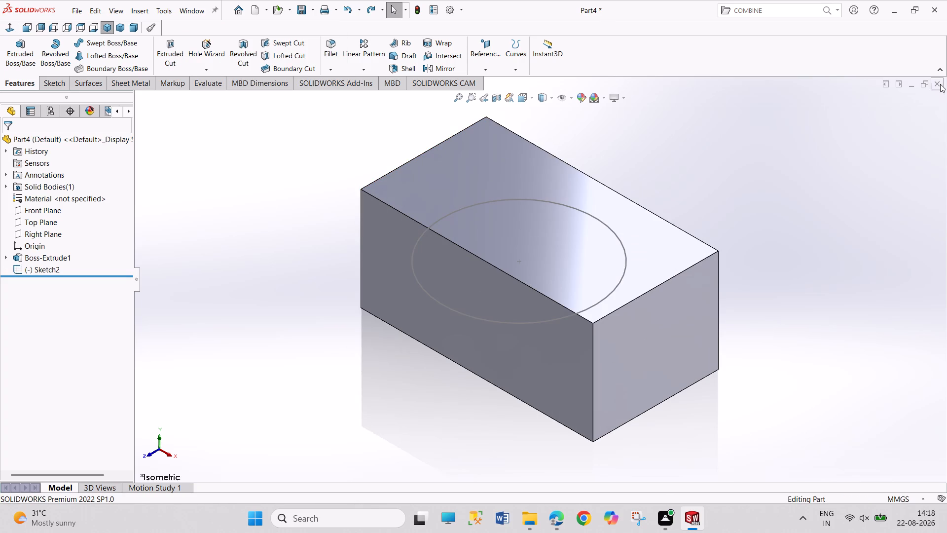
{"action": "left_click", "coordinate": [940, 84]}
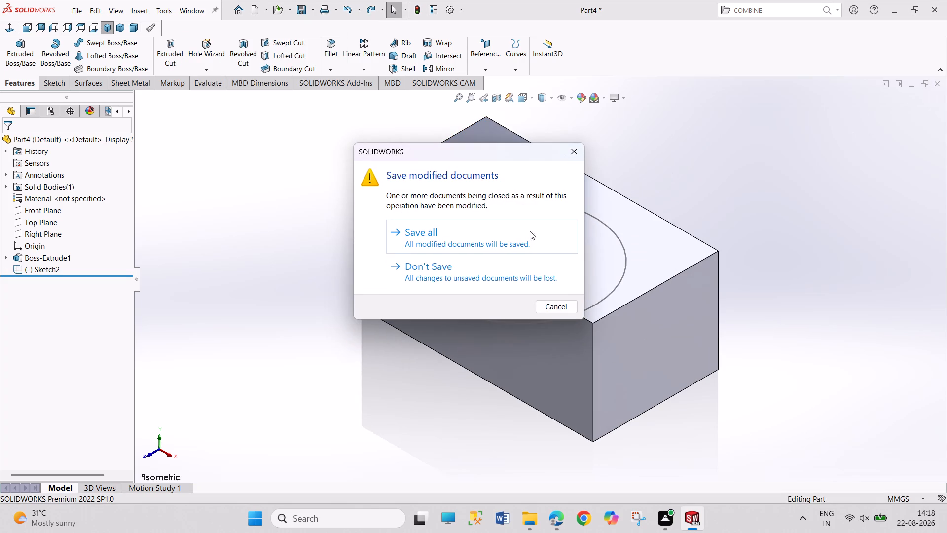
{"action": "left_click", "coordinate": [430, 272]}
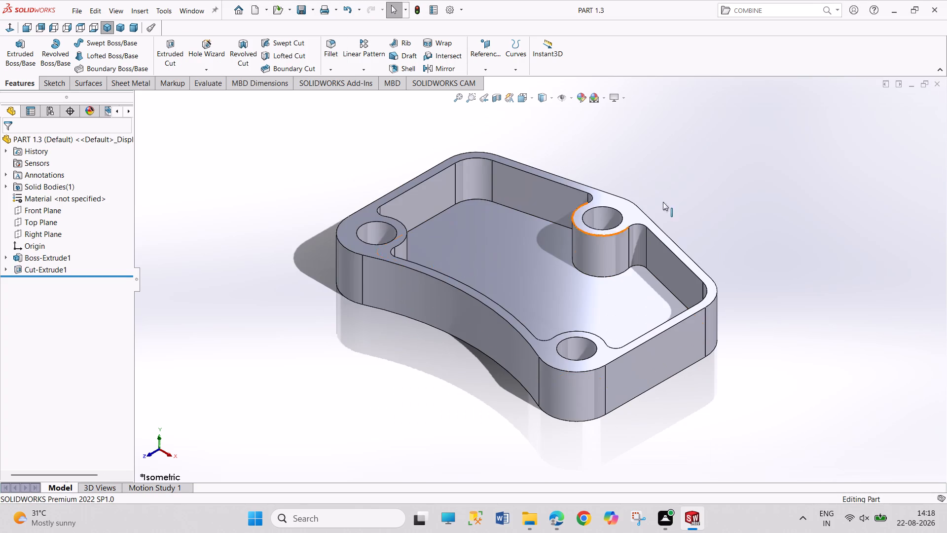
Exit SOLIDWORKS with only PART 1.3 left open, and minimise the PDF drawing window.
{"action": "left_click", "coordinate": [843, 122]}
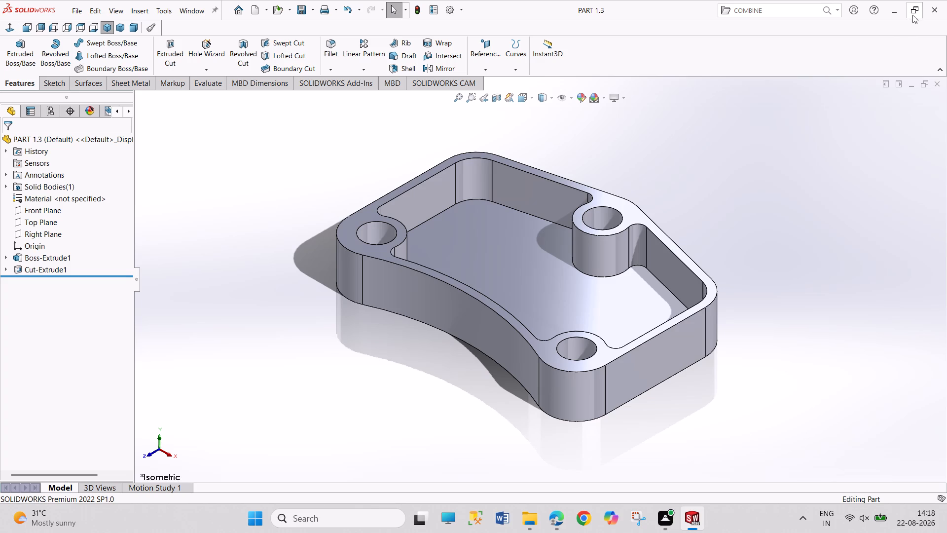
{"action": "left_click", "coordinate": [930, 11]}
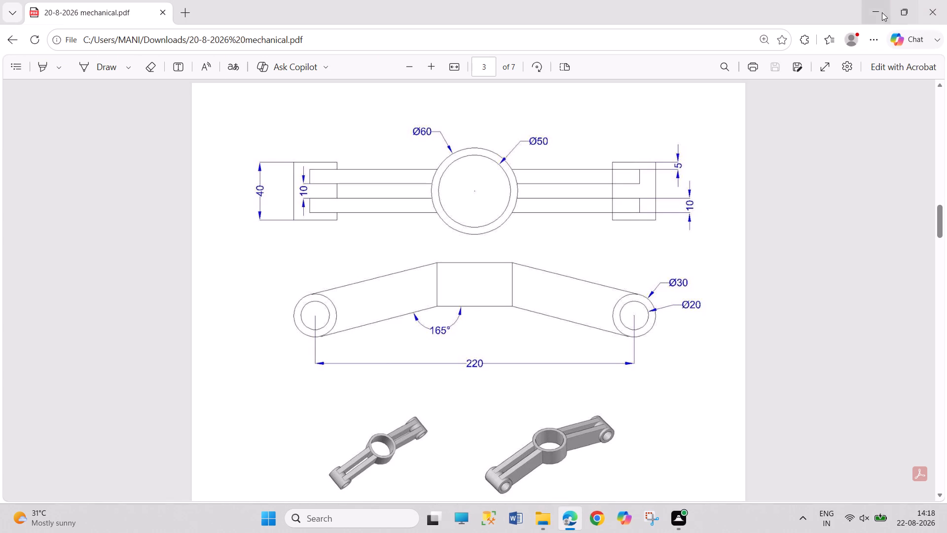
{"action": "left_click", "coordinate": [879, 11]}
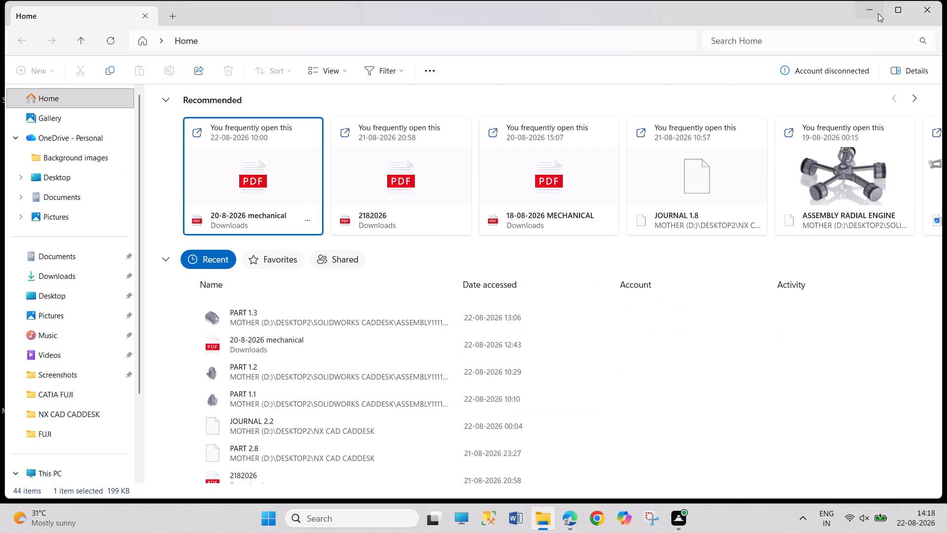
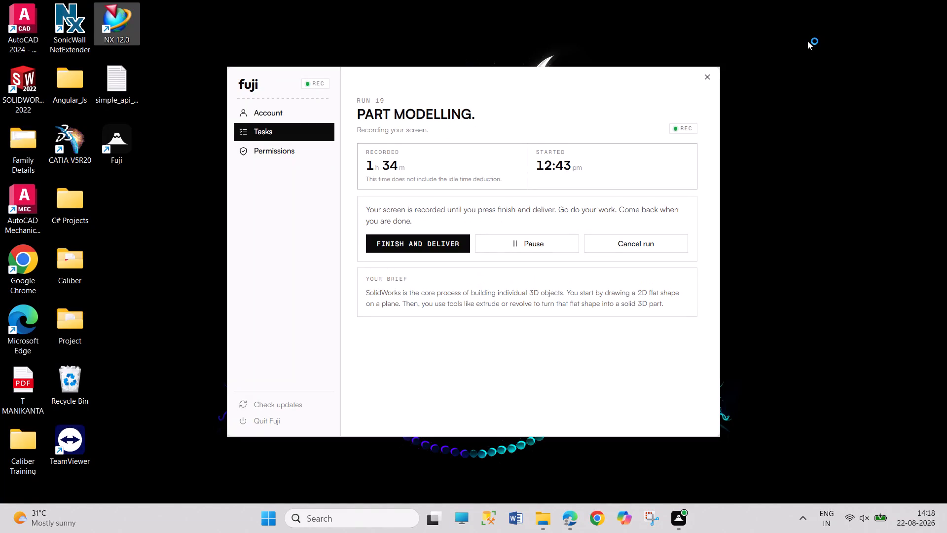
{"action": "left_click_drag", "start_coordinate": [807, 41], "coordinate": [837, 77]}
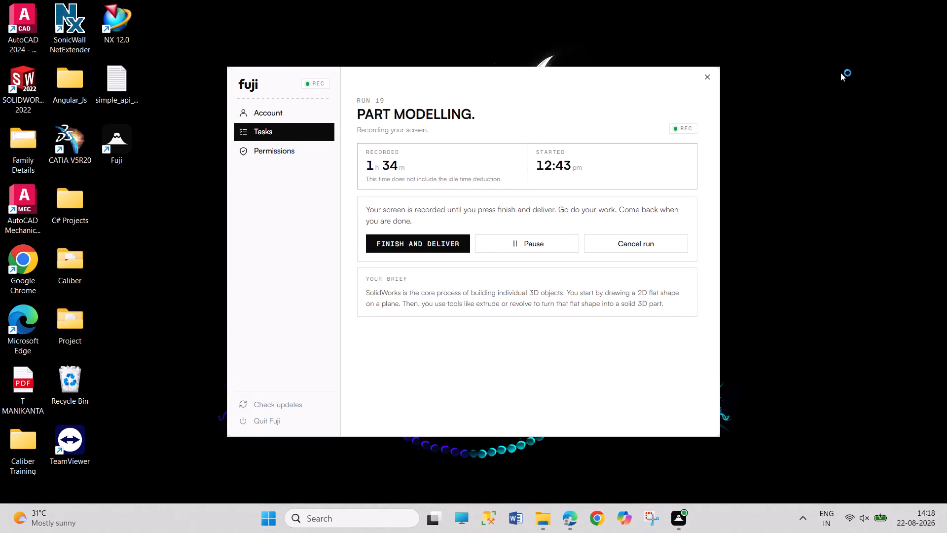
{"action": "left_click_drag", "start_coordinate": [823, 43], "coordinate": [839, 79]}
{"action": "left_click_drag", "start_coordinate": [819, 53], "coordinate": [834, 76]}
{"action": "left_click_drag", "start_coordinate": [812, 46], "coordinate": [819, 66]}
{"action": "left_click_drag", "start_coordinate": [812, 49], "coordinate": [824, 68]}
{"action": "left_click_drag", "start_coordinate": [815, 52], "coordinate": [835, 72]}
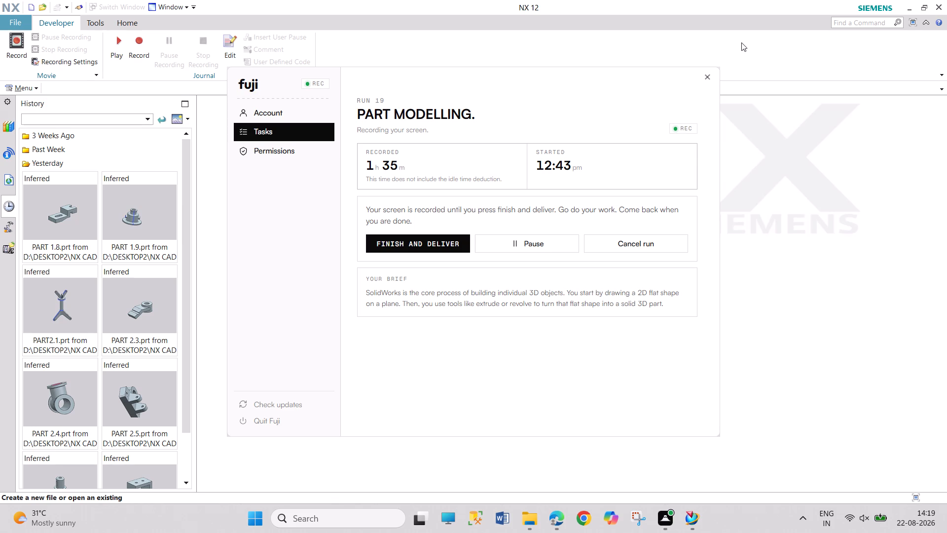
Switch to NX 12 and create a new part from the Model template in millimetres.
{"action": "left_click", "coordinate": [875, 218]}
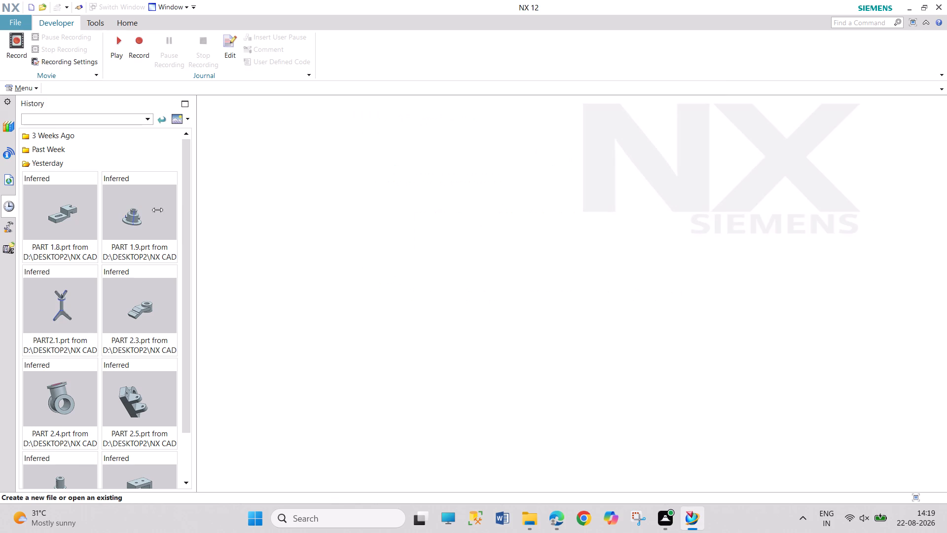
{"action": "left_click", "coordinate": [127, 28]}
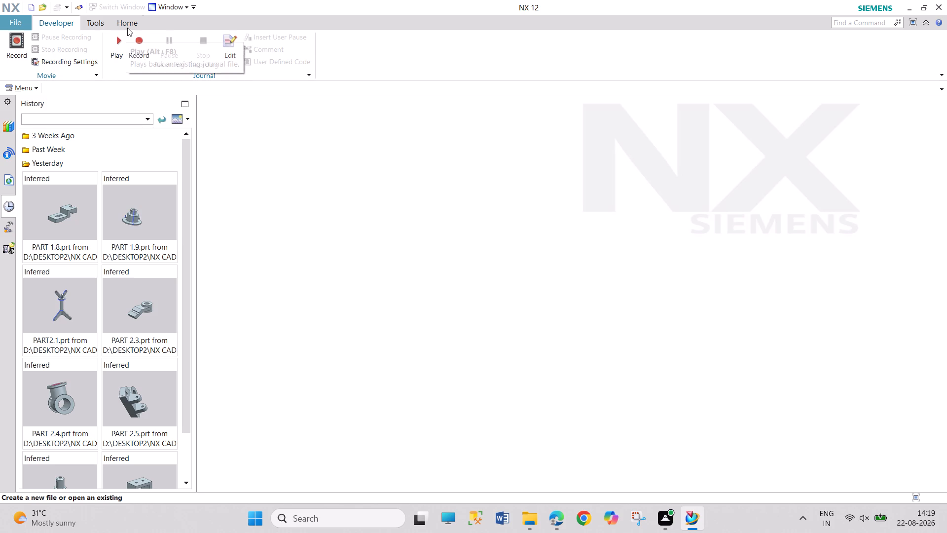
{"action": "left_click", "coordinate": [21, 57]}
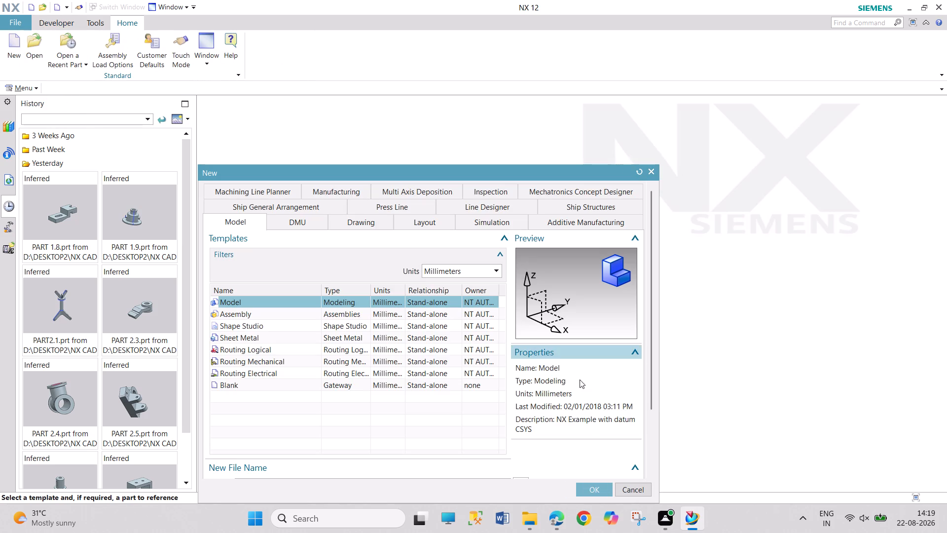
{"action": "left_click", "coordinate": [579, 489]}
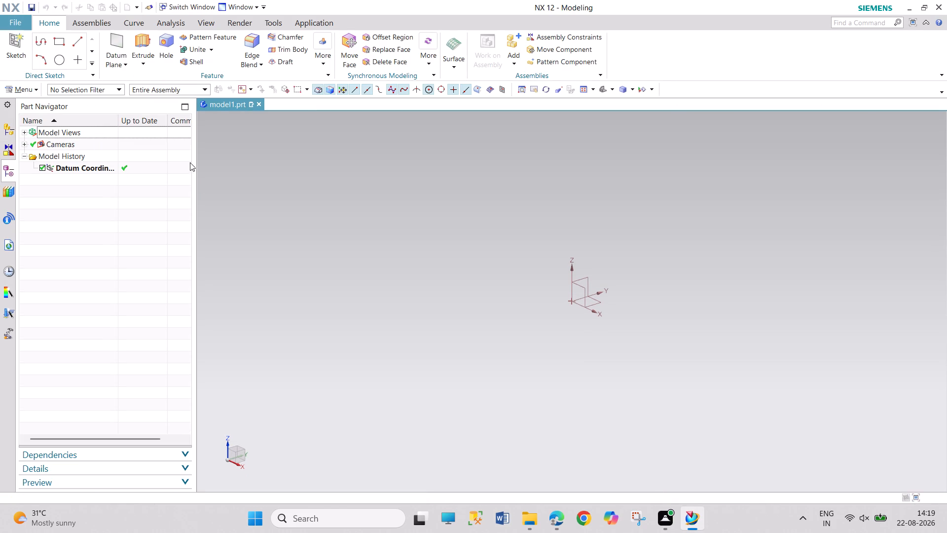
Sketch a 50 mm diameter circle centred on the origin on the XY plane, and finish the sketch.
{"action": "left_click", "coordinate": [29, 90]}
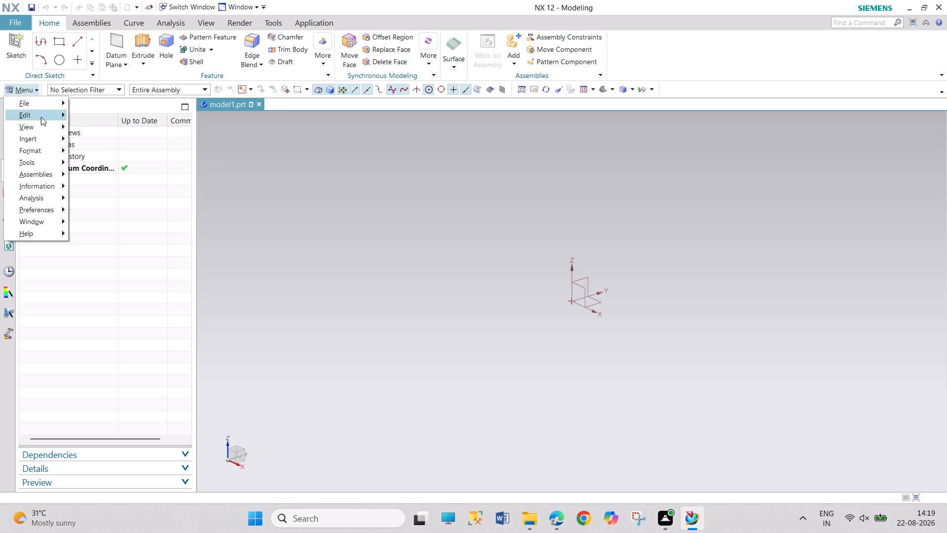
{"action": "left_click", "coordinate": [45, 136]}
{"action": "left_click", "coordinate": [90, 150]}
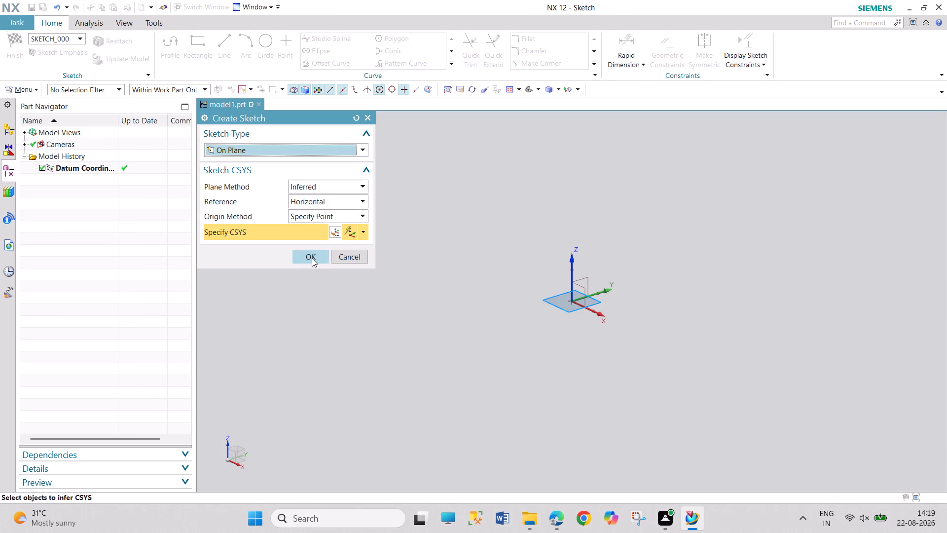
{"action": "left_click", "coordinate": [312, 258]}
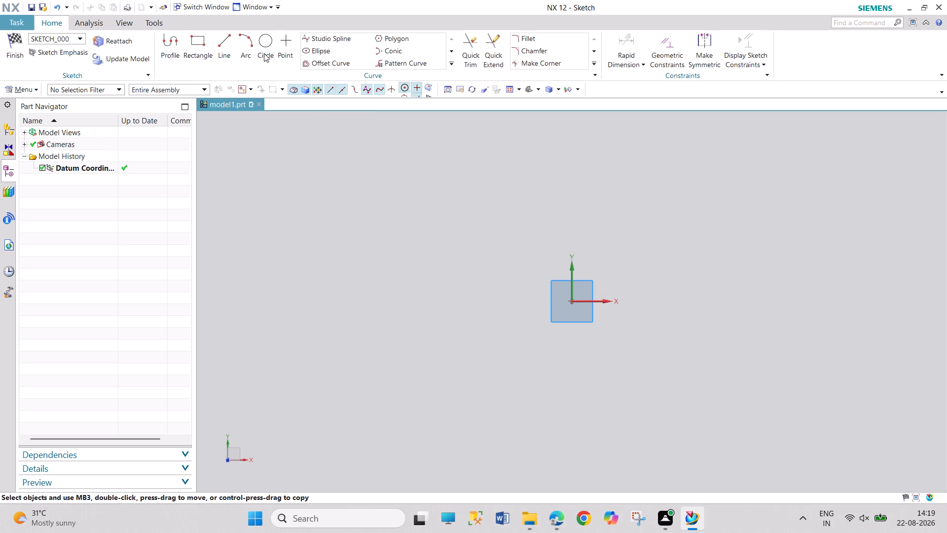
{"action": "left_click", "coordinate": [264, 52]}
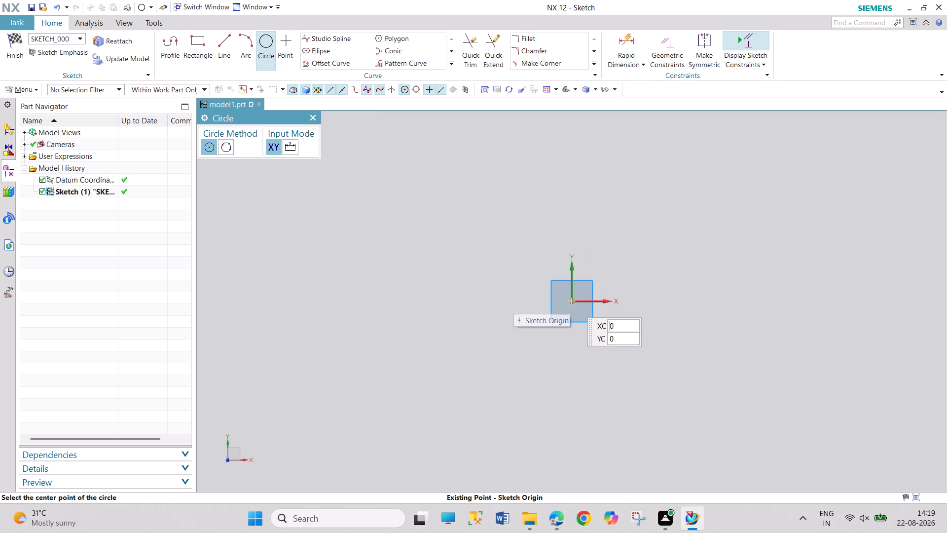
{"action": "left_click", "coordinate": [572, 301]}
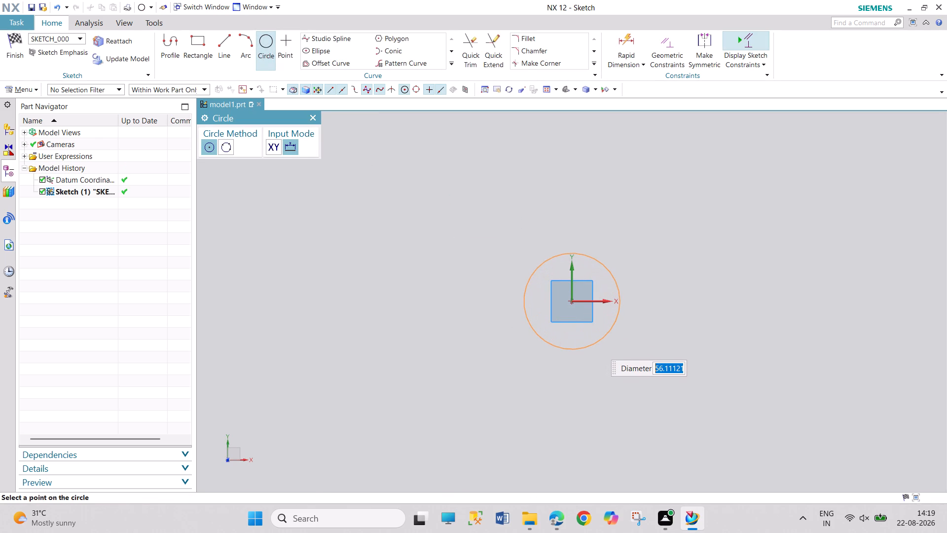
{"action": "type", "text": "50"}
{"action": "key", "text": "Return"}
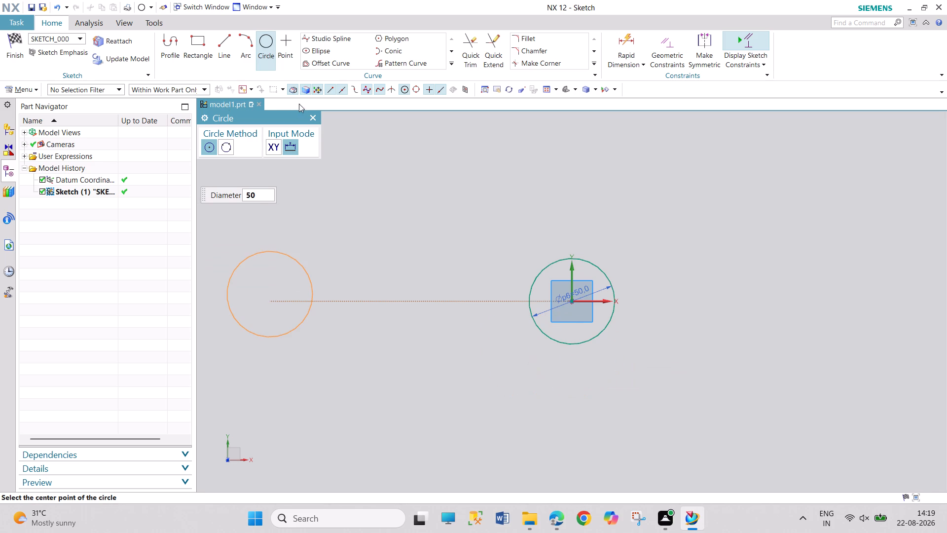
{"action": "left_click", "coordinate": [309, 116]}
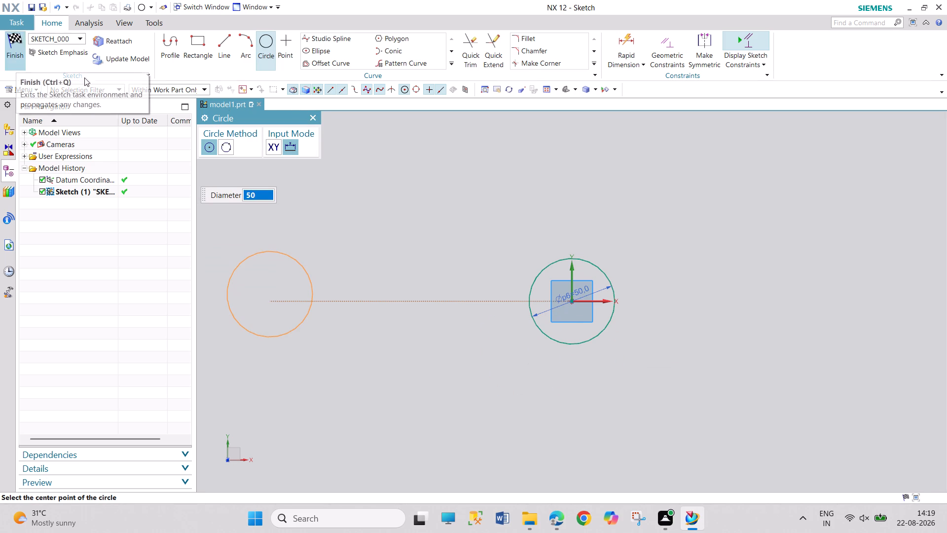
{"action": "left_click", "coordinate": [309, 118]}
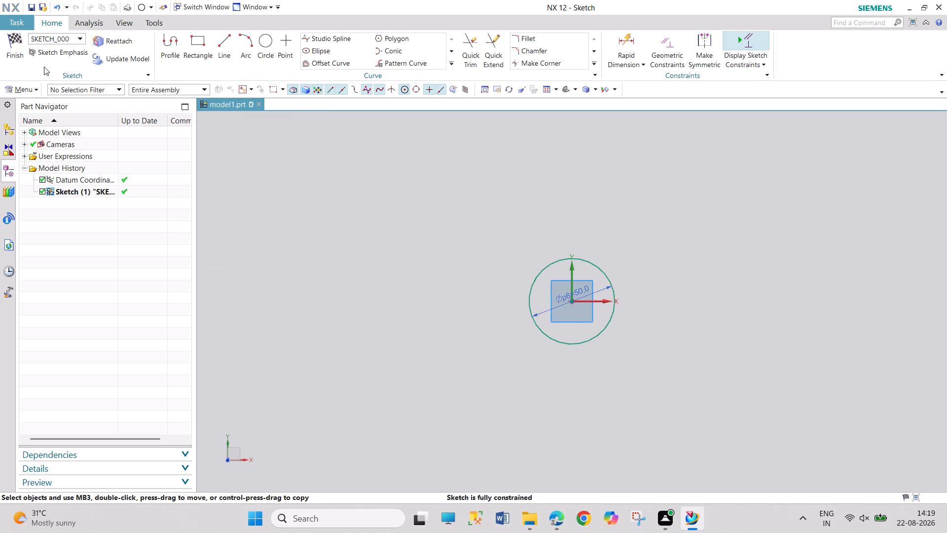
{"action": "left_click", "coordinate": [15, 57]}
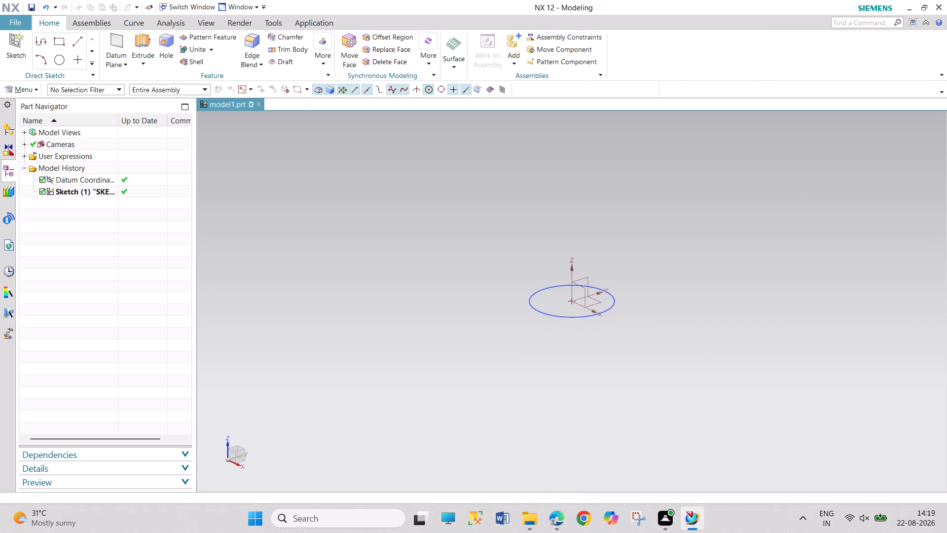
Extrude the 50 mm circle into a solid cylinder with a symmetric distance of 30 mm.
{"action": "left_click", "coordinate": [146, 40]}
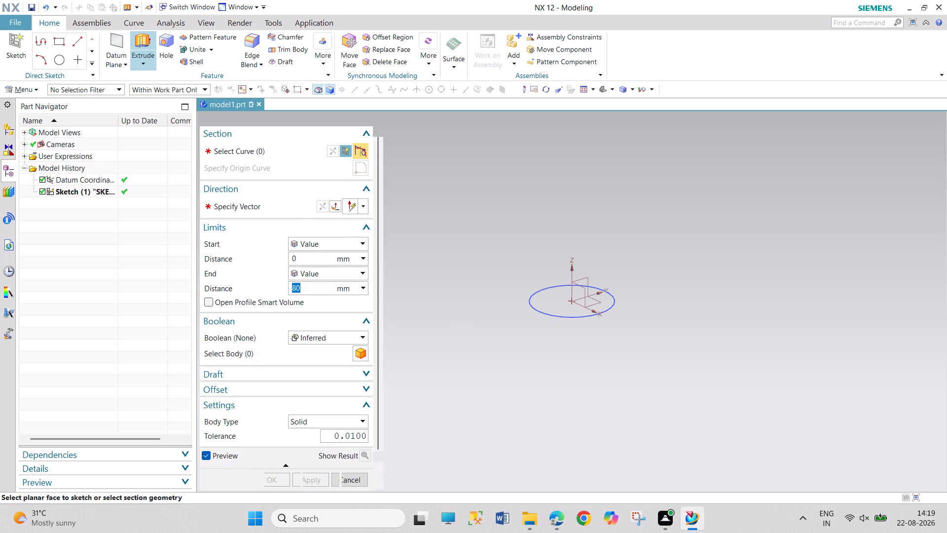
{"action": "left_click", "coordinate": [568, 319]}
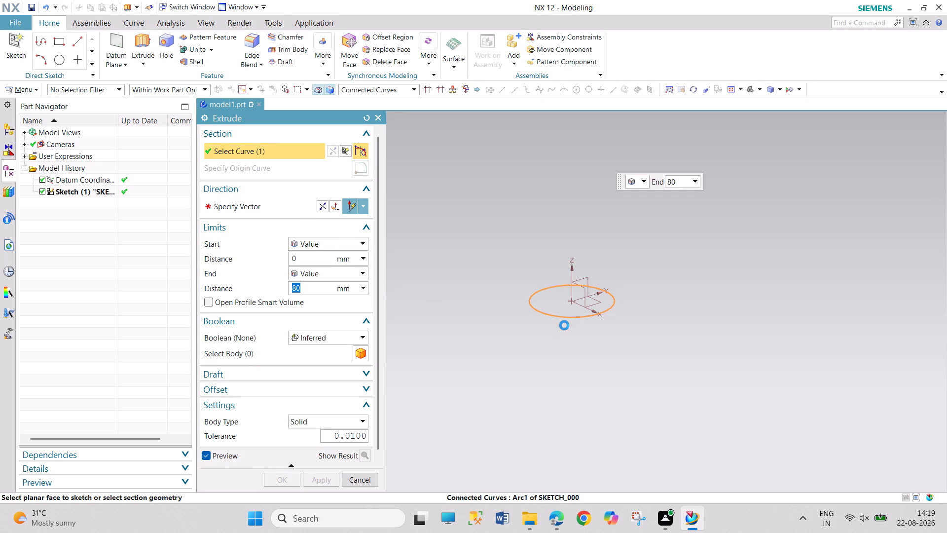
{"action": "left_click", "coordinate": [361, 245]}
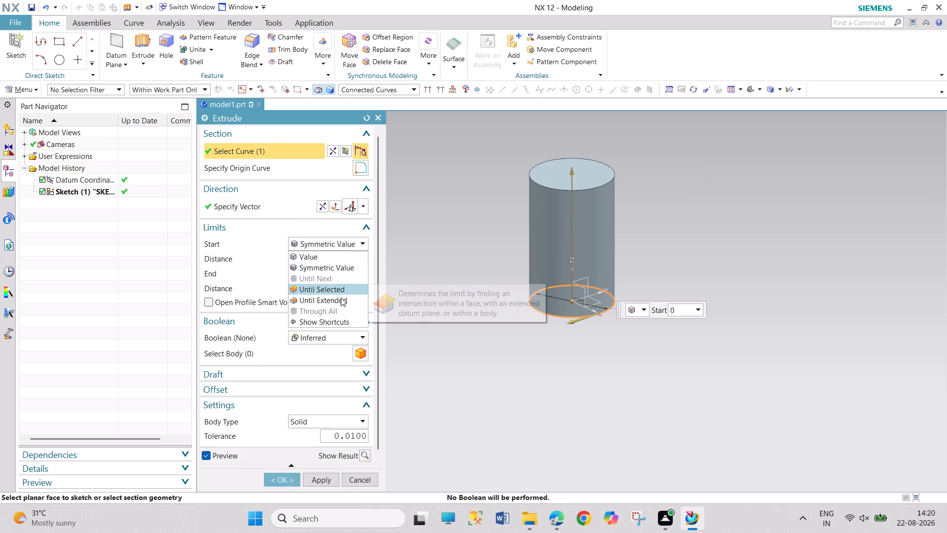
{"action": "left_click", "coordinate": [332, 267]}
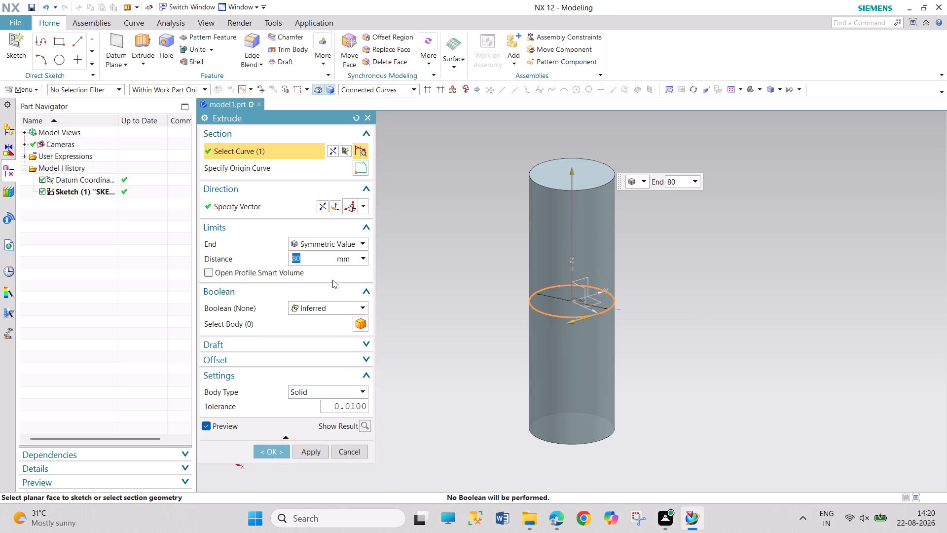
{"action": "type", "text": "20"}
{"action": "key", "text": "Return"}
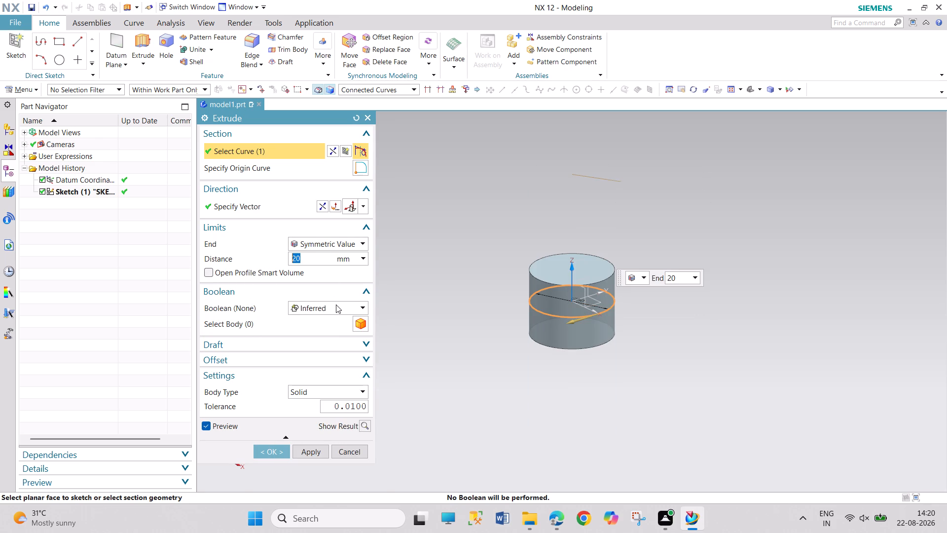
{"action": "type", "text": "30"}
{"action": "key", "text": "Return"}
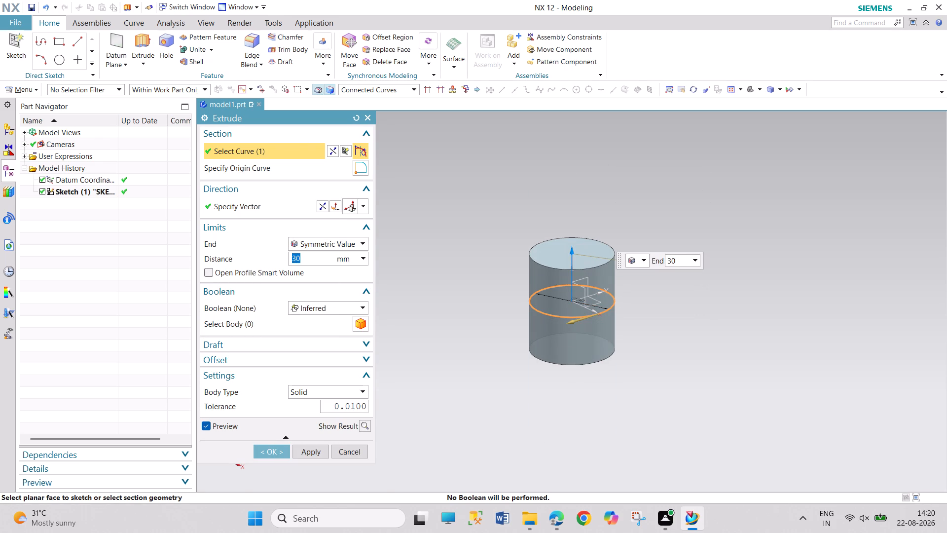
{"action": "left_click", "coordinate": [273, 453]}
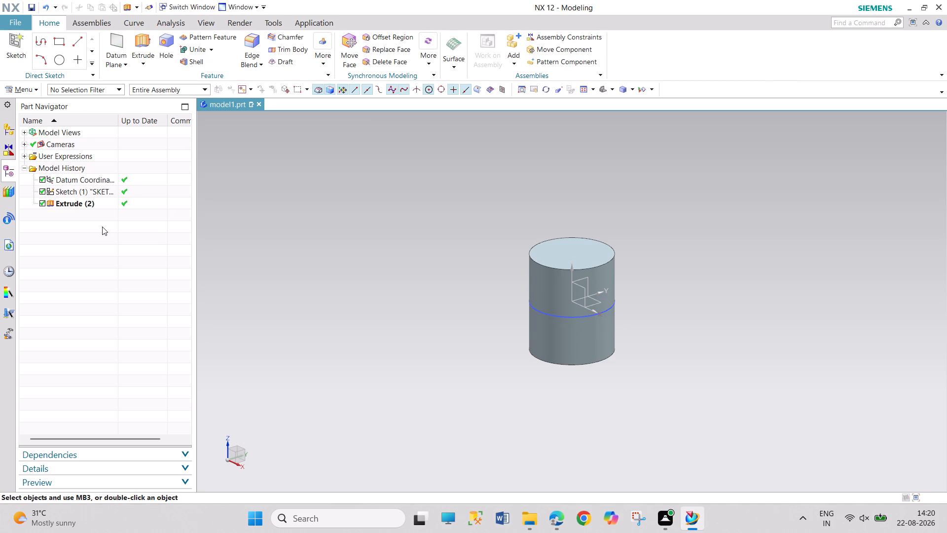
On the XZ plane, sketch a circle about 35 mm in diameter, centred about 134 mm from the origin along negative X.
{"action": "left_click", "coordinate": [22, 94]}
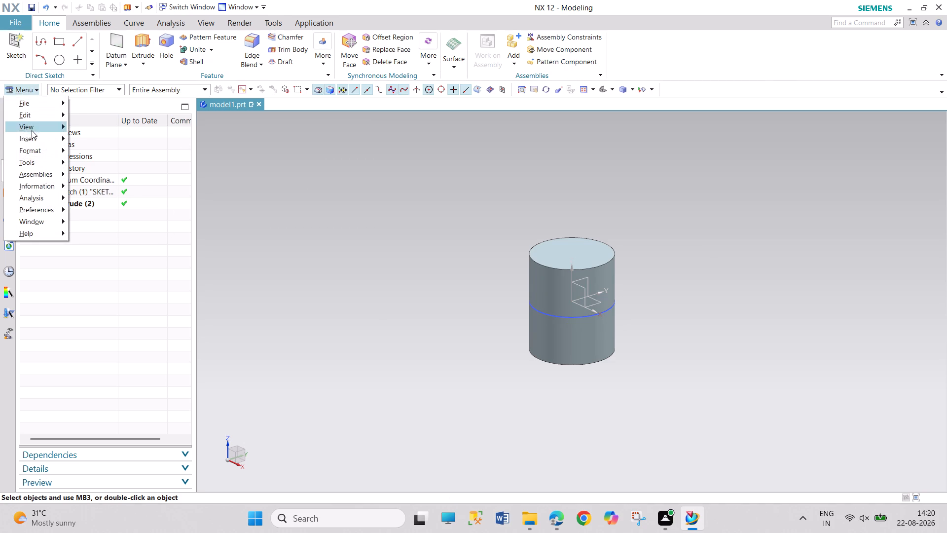
{"action": "left_click", "coordinate": [33, 136]}
{"action": "left_click", "coordinate": [108, 157]}
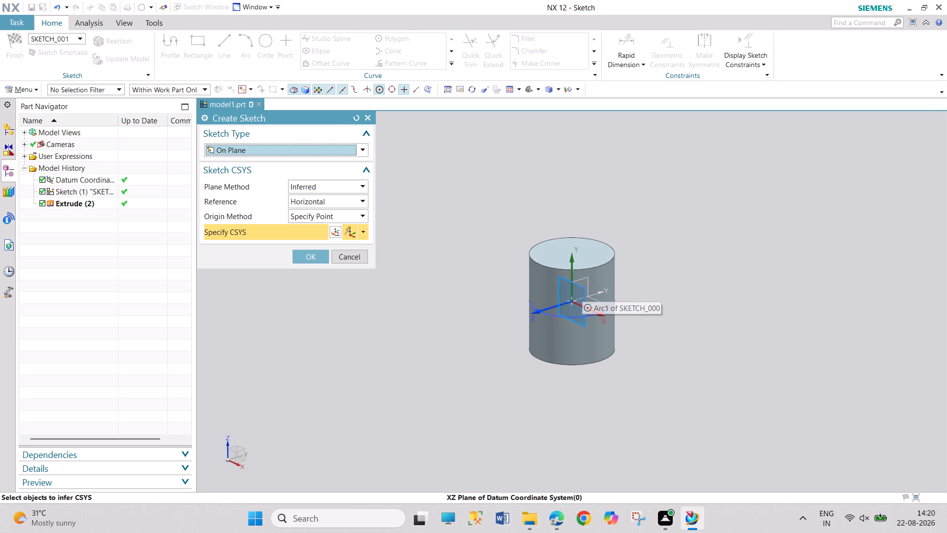
{"action": "left_click", "coordinate": [586, 293]}
{"action": "left_click", "coordinate": [305, 261]}
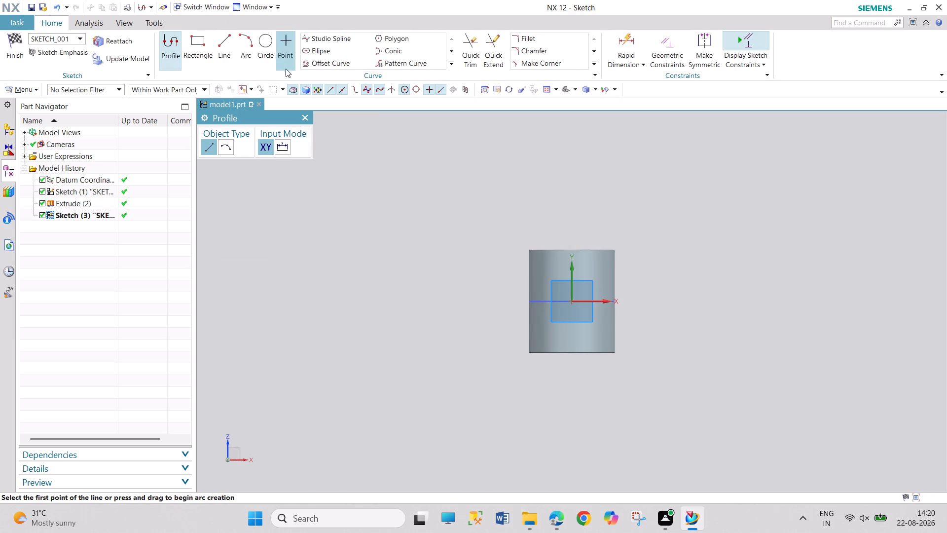
{"action": "left_click", "coordinate": [262, 58]}
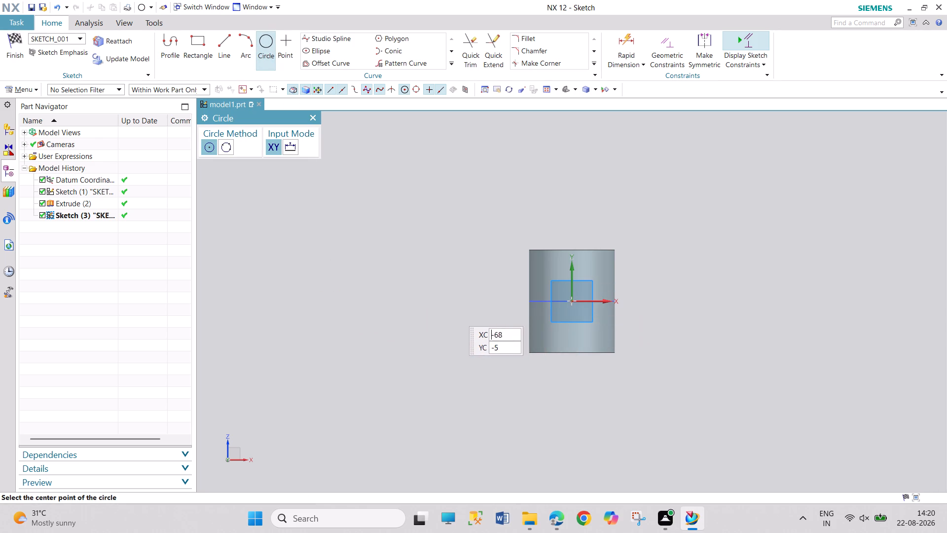
{"action": "left_click", "coordinate": [343, 301]}
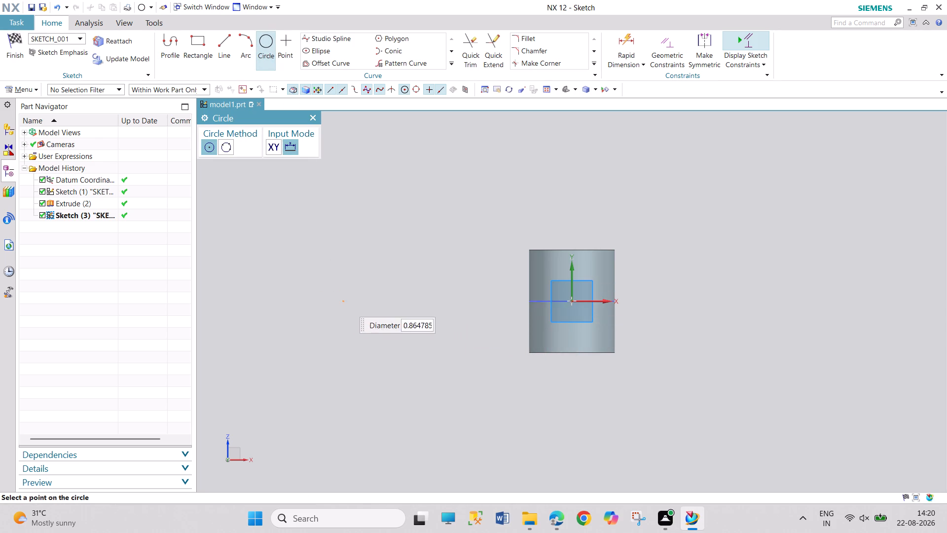
{"action": "left_click", "coordinate": [361, 326]}
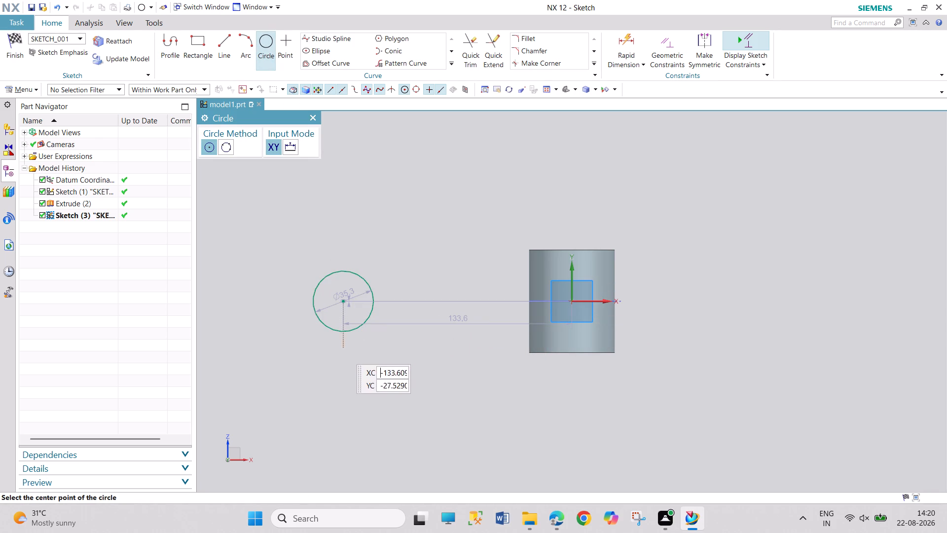
{"action": "left_click", "coordinate": [313, 115]}
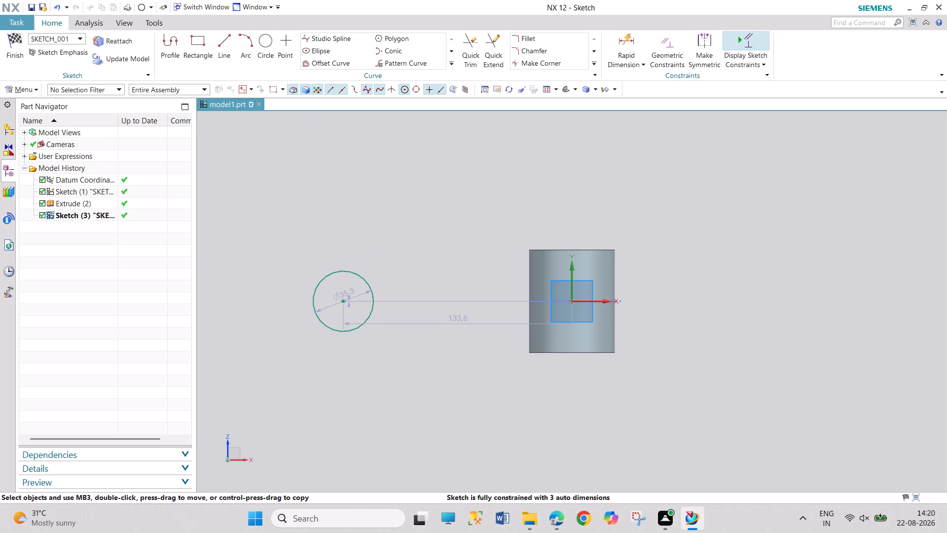
Move the new circle's diameter dimension clear of the circle, set it to 50 mm, and finish the sketch.
{"action": "left_click_drag", "start_coordinate": [357, 294], "coordinate": [390, 214]}
{"action": "double_click", "coordinate": [394, 210]}
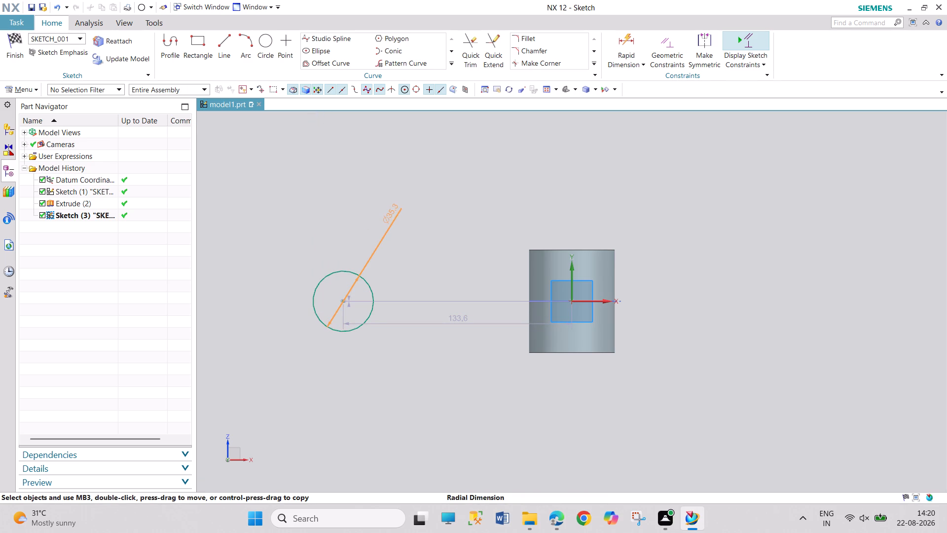
{"action": "type", "text": "50"}
{"action": "key", "text": "Return"}
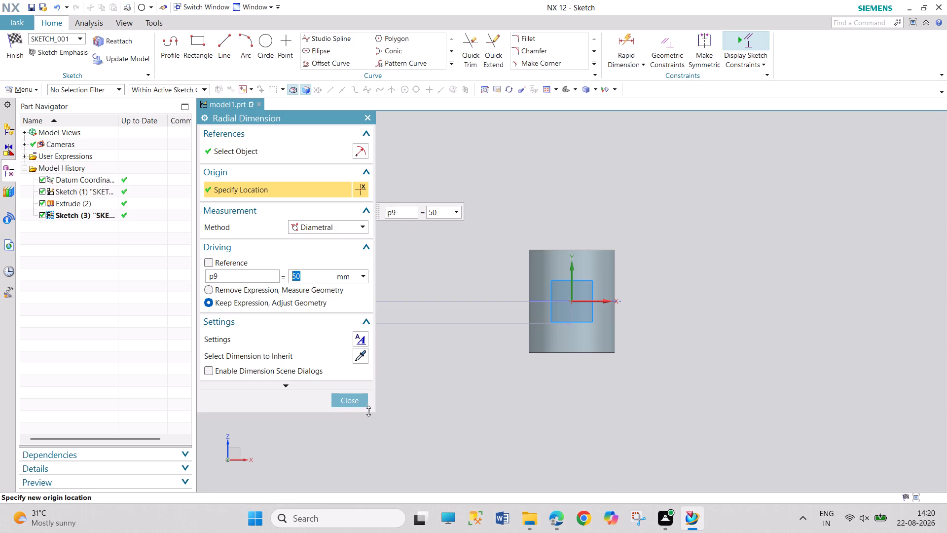
{"action": "left_click", "coordinate": [356, 403]}
{"action": "left_click", "coordinate": [7, 53]}
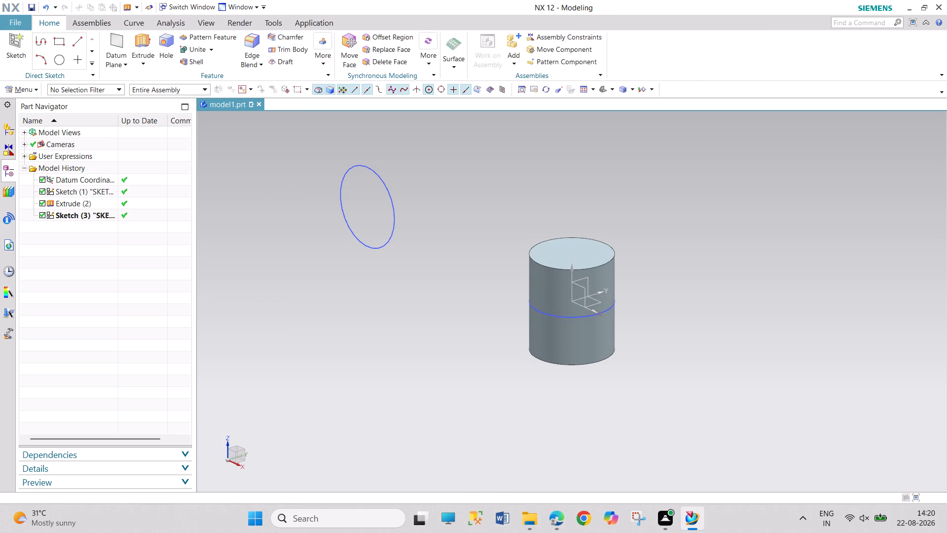
{"action": "middle_click_drag", "start_coordinate": [515, 184], "coordinate": [467, 196]}
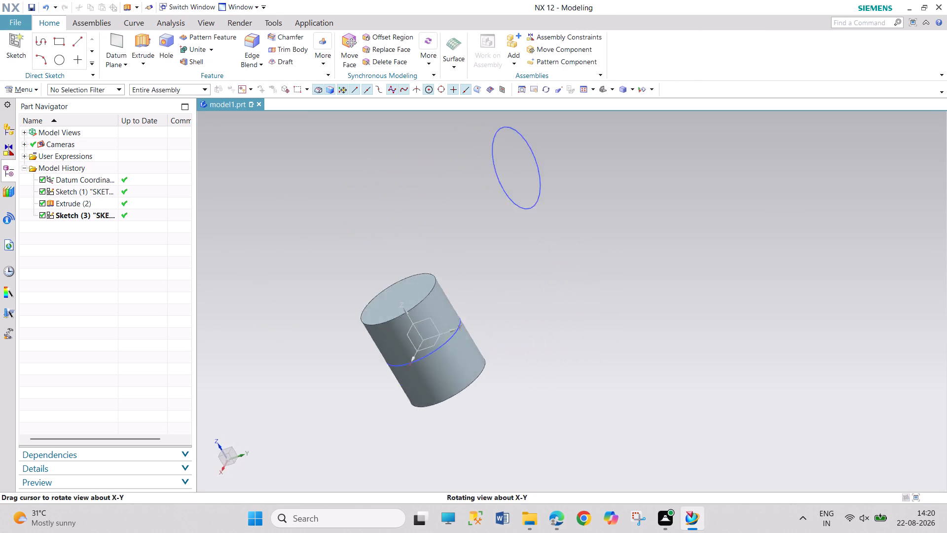
Extrude the 50 mm circle on the XZ plane into a solid cylinder with a symmetric distance of 30 mm.
{"action": "middle_click_drag", "start_coordinate": [467, 196], "coordinate": [433, 194]}
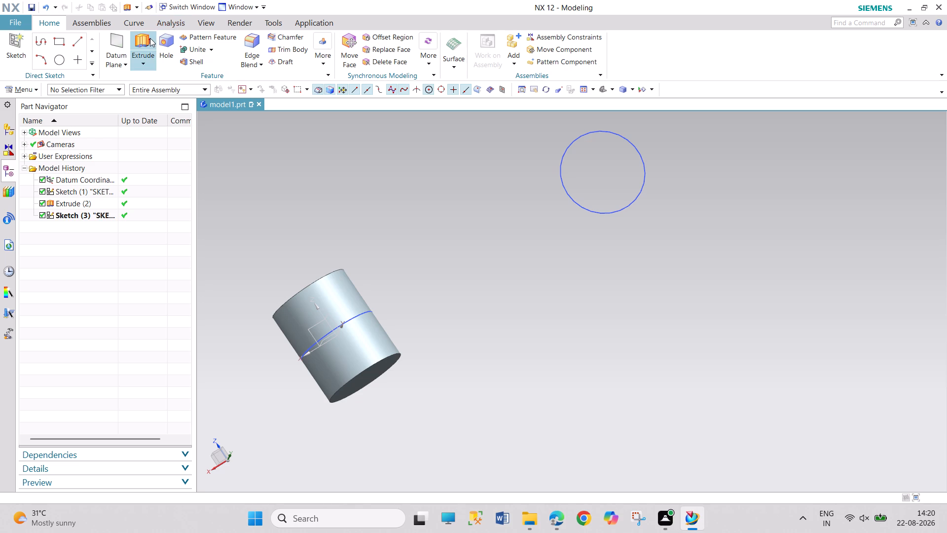
{"action": "left_click", "coordinate": [150, 38]}
{"action": "left_click", "coordinate": [626, 206]}
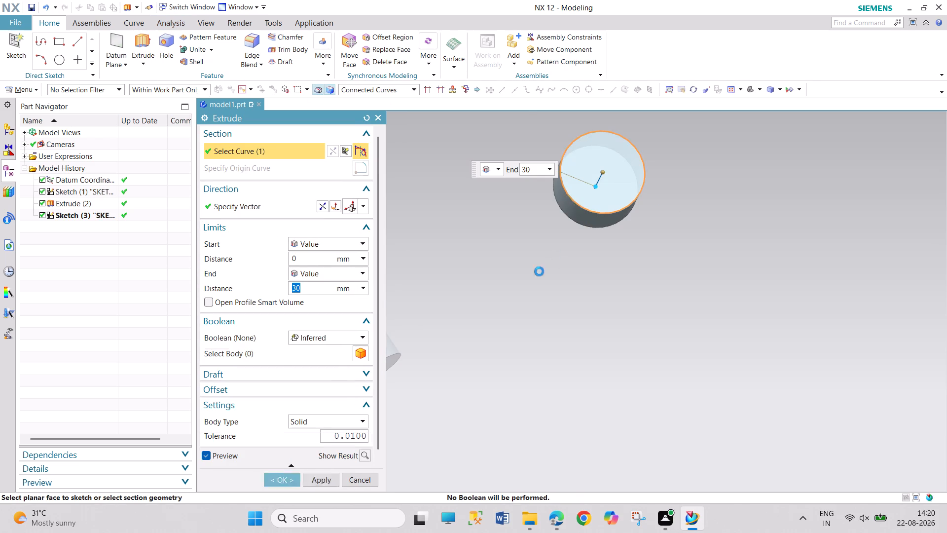
{"action": "left_click", "coordinate": [340, 242]}
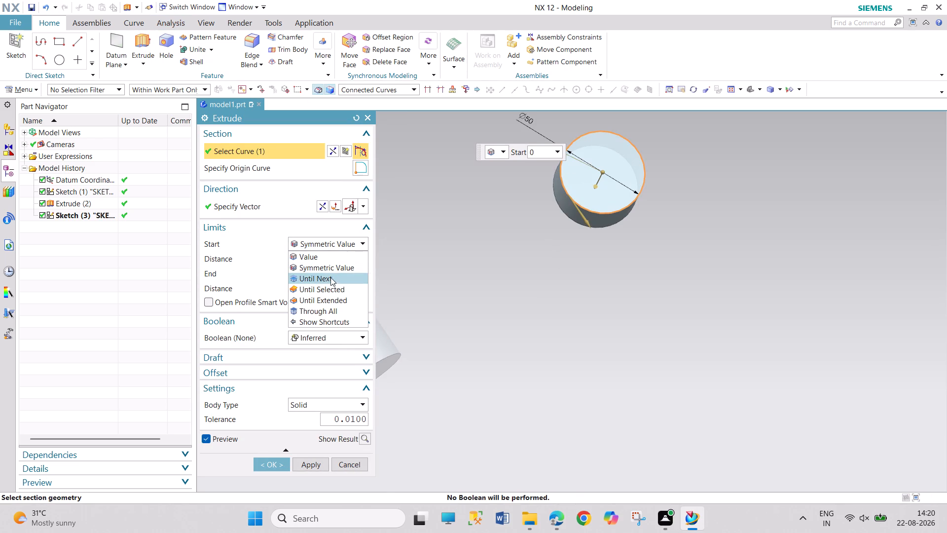
{"action": "left_click", "coordinate": [330, 270]}
{"action": "left_click", "coordinate": [272, 440]}
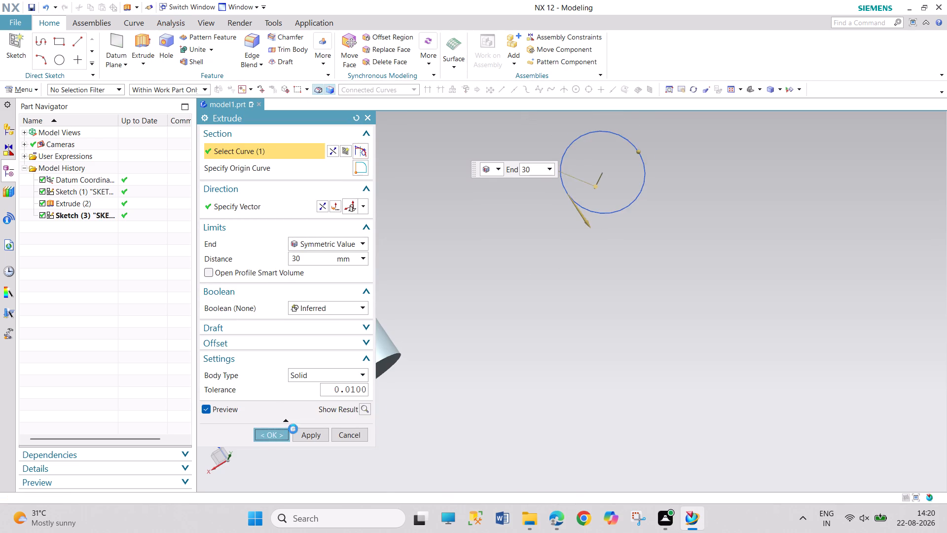
Start a new sketch in the task environment on the XY plane, ready for drawing a rectangle by two corners.
{"action": "middle_click_drag", "start_coordinate": [443, 401], "coordinate": [552, 382]}
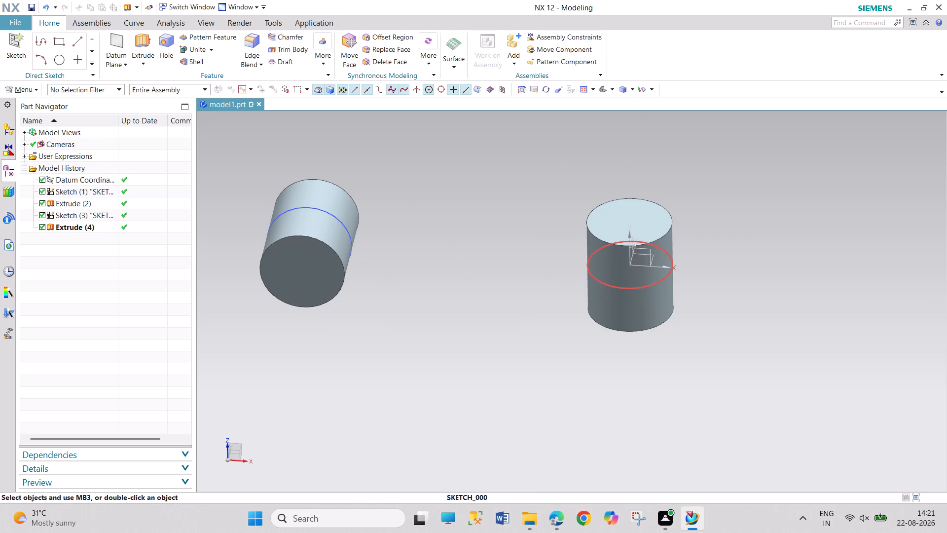
{"action": "left_click", "coordinate": [26, 93]}
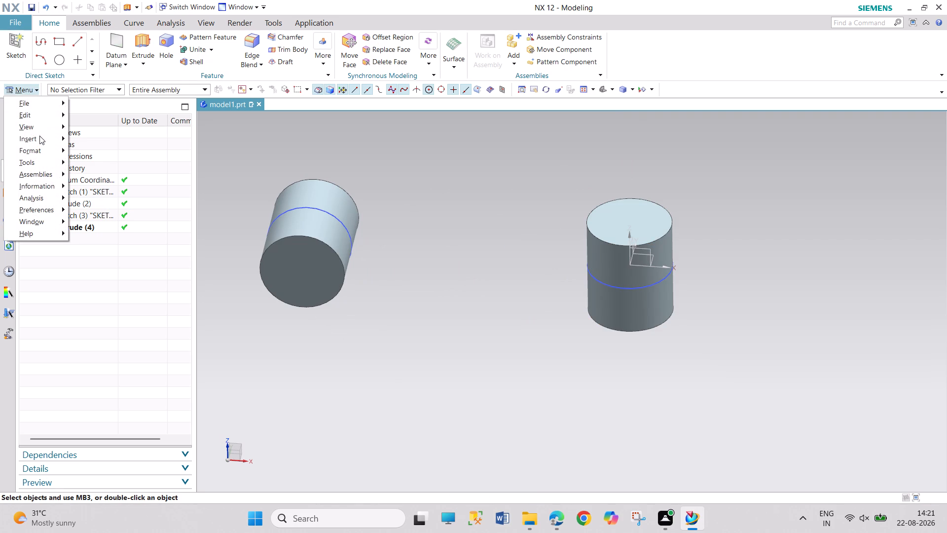
{"action": "left_click", "coordinate": [39, 137]}
{"action": "left_click", "coordinate": [83, 152]}
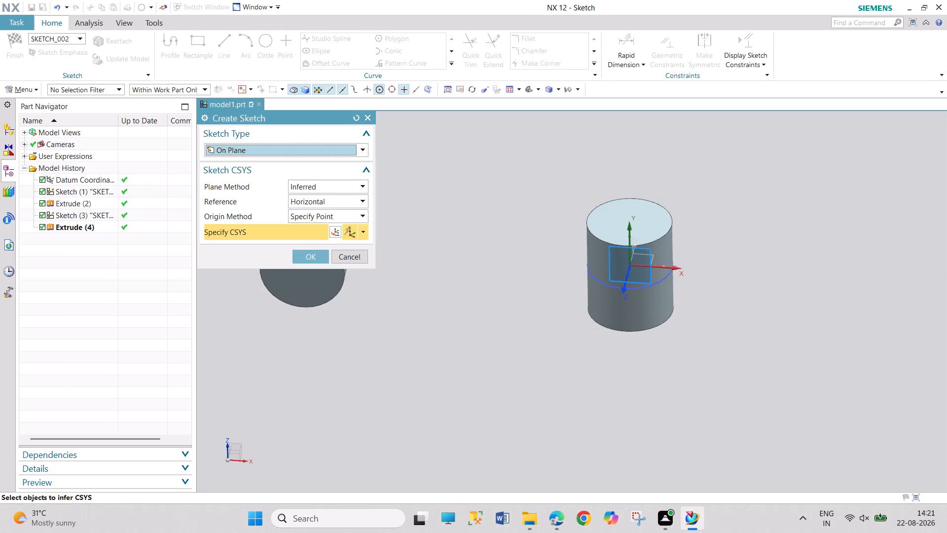
{"action": "left_click", "coordinate": [321, 258]}
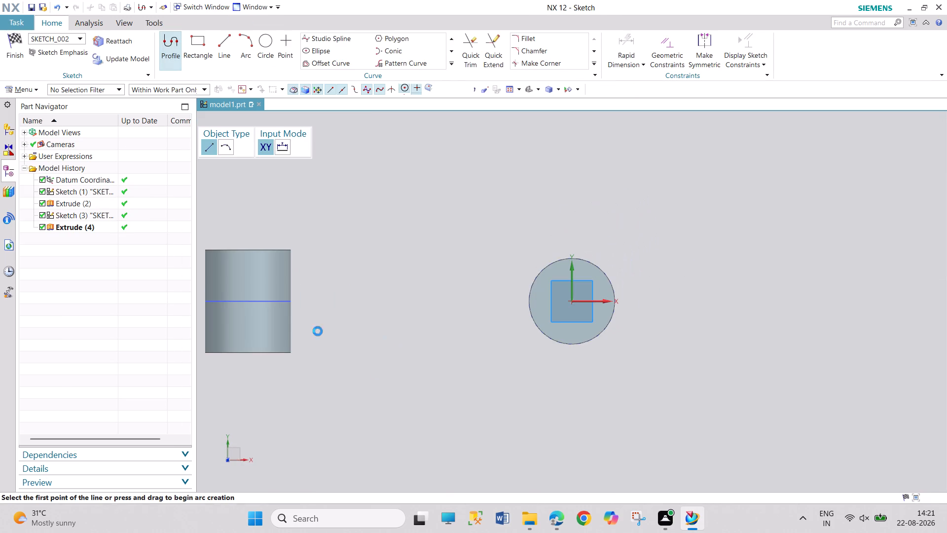
{"action": "left_click", "coordinate": [188, 48]}
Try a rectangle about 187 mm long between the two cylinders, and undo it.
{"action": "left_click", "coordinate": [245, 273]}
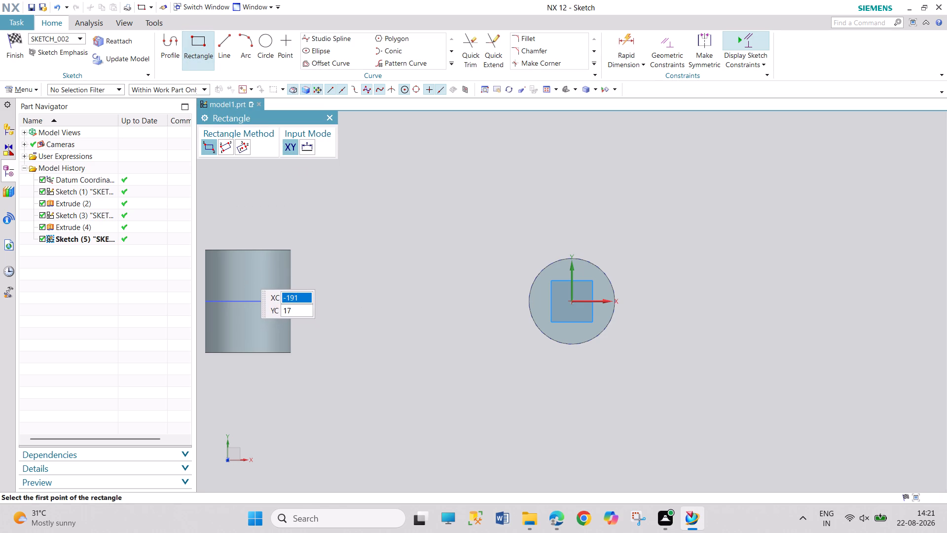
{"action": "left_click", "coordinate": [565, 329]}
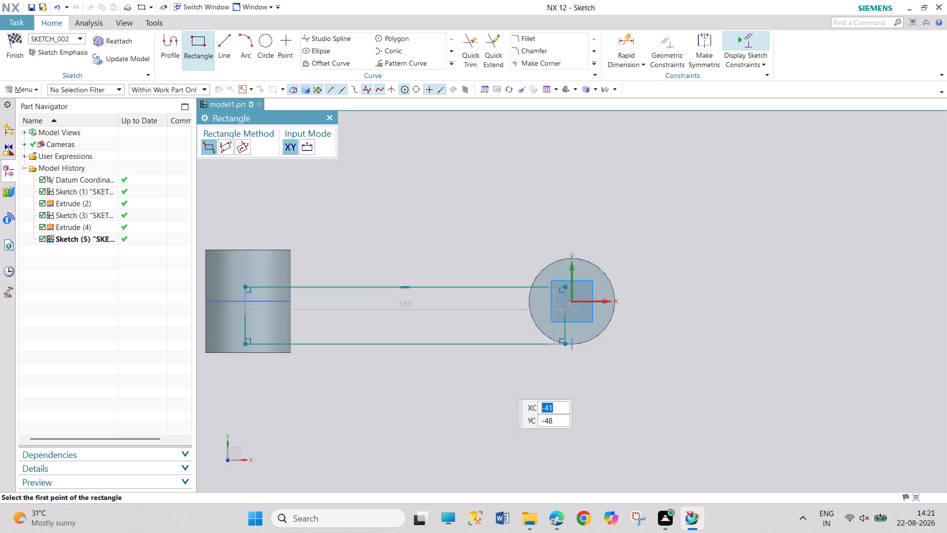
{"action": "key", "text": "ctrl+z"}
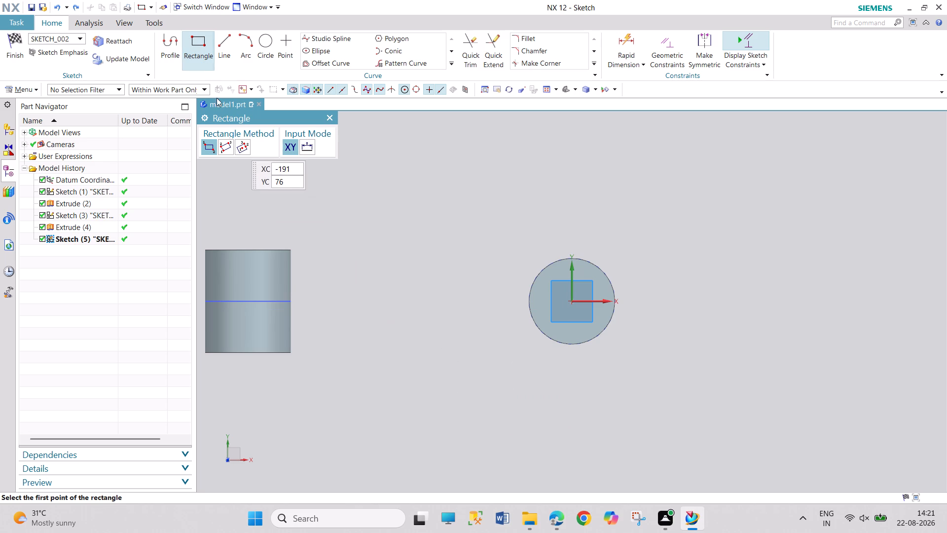
Sketch a rectangle about 186 mm by 27 mm linking the two cylinders, with its ends inside both bodies.
{"action": "left_click_drag", "start_coordinate": [243, 279], "coordinate": [242, 284]}
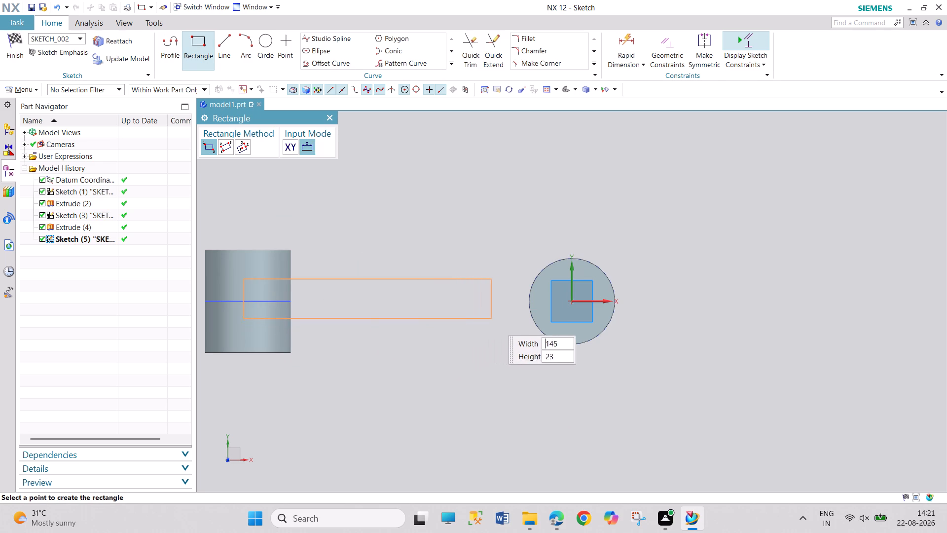
{"action": "left_click", "coordinate": [561, 325]}
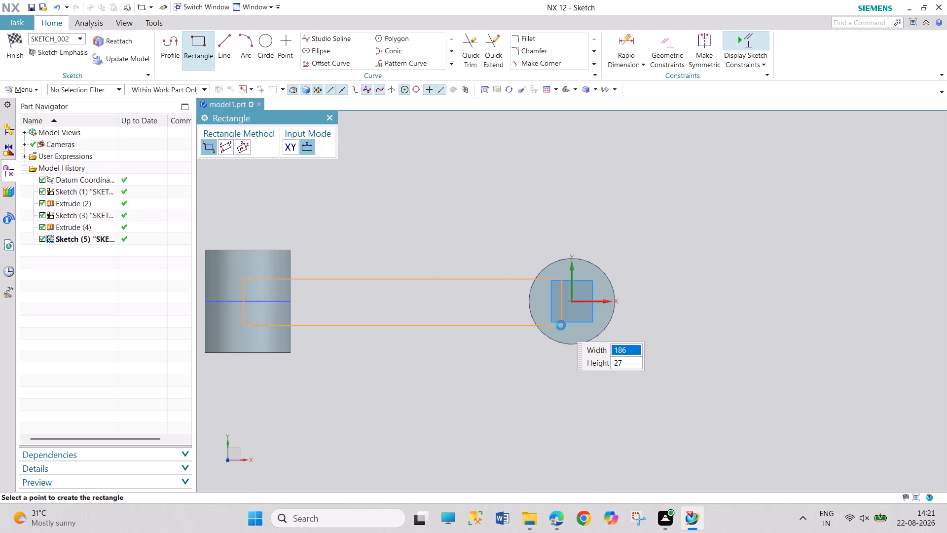
{"action": "left_click", "coordinate": [333, 113]}
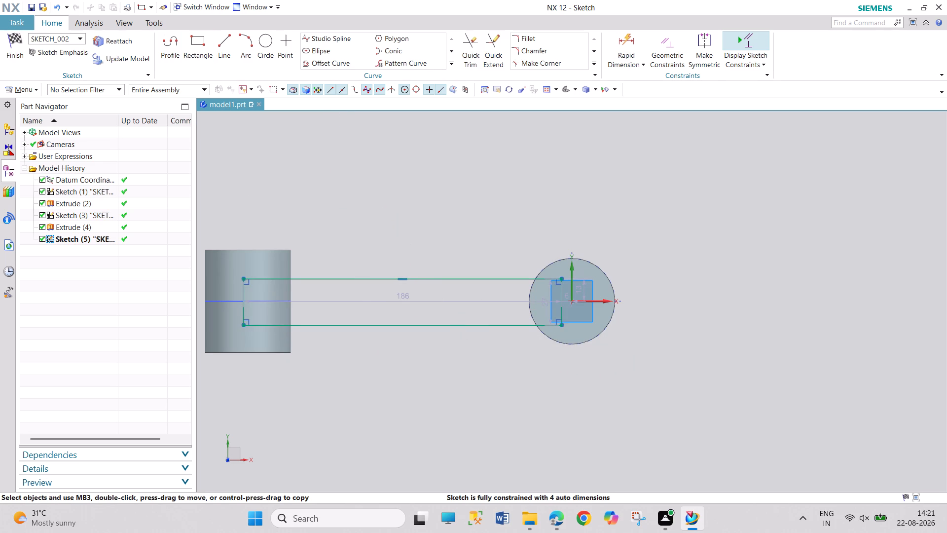
Project the circular edge of the cylinder at the origin into the rectangle's sketch, and finish the sketch.
{"action": "left_click", "coordinate": [455, 61]}
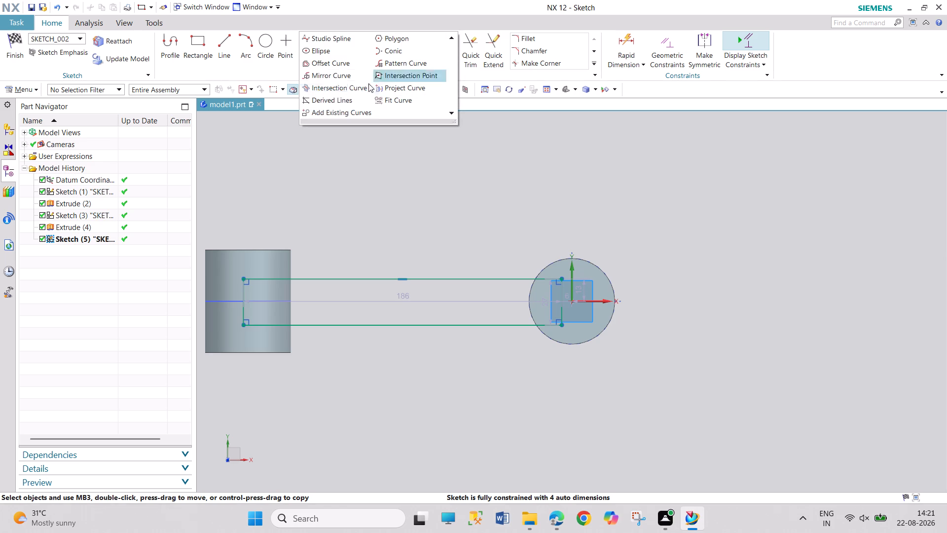
{"action": "left_click", "coordinate": [395, 85]}
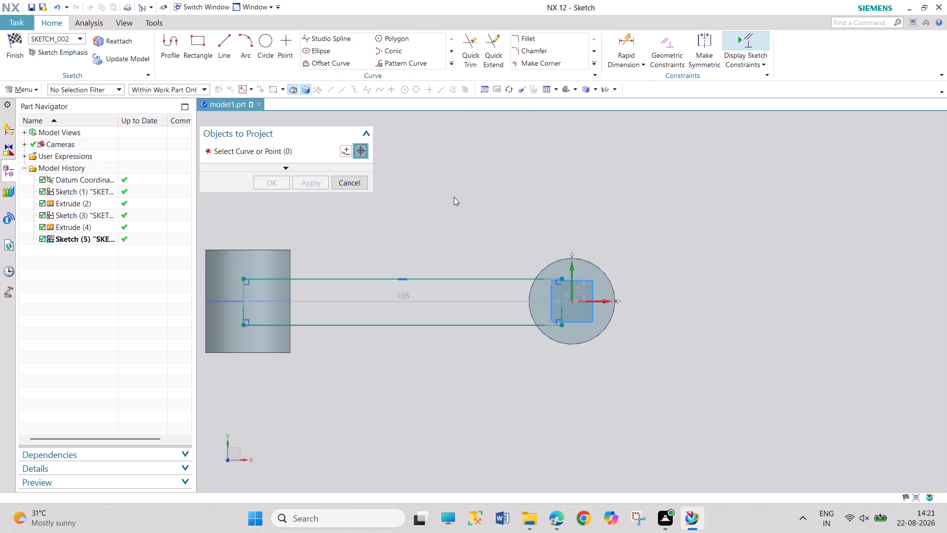
{"action": "left_click", "coordinate": [552, 339]}
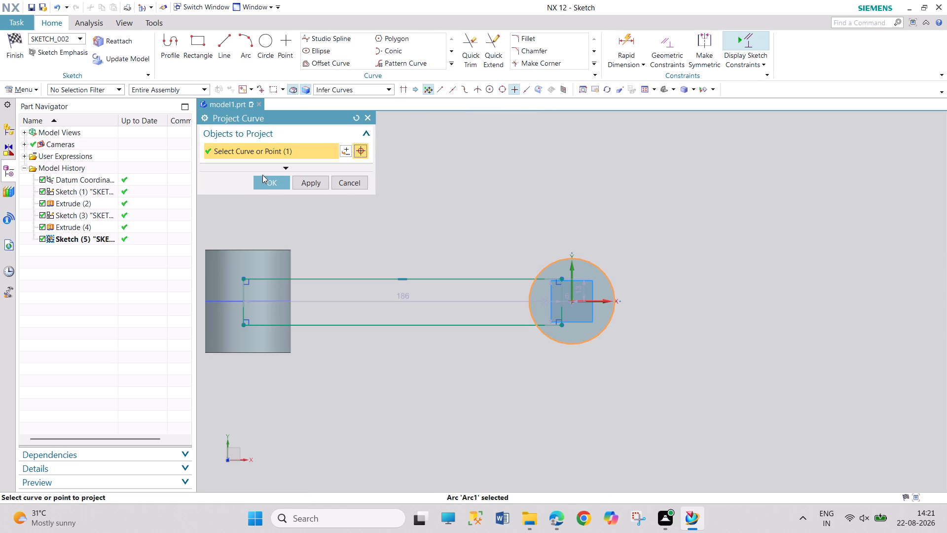
{"action": "left_click", "coordinate": [265, 182]}
{"action": "left_click", "coordinate": [23, 60]}
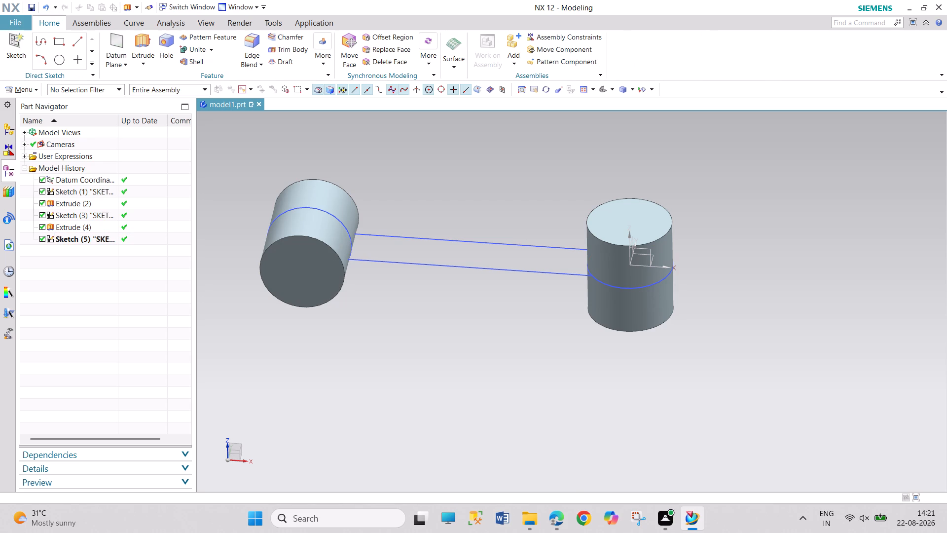
Edit the rectangle sketch with rollback, trim the projected circle's outer arc and the rectangle lines inside the circle, and finish the sketch.
{"action": "right_click", "coordinate": [393, 260]}
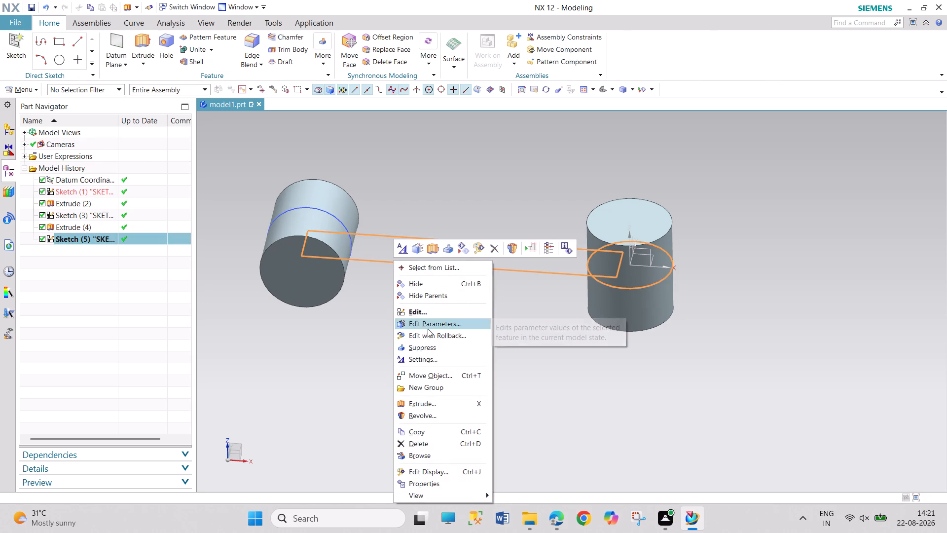
{"action": "left_click", "coordinate": [429, 334]}
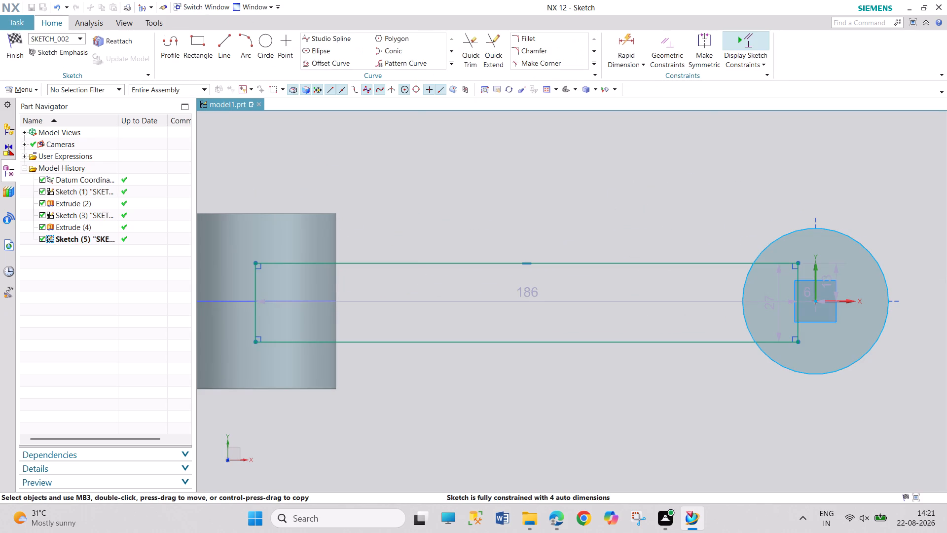
{"action": "left_click_drag", "start_coordinate": [469, 51], "coordinate": [474, 55]}
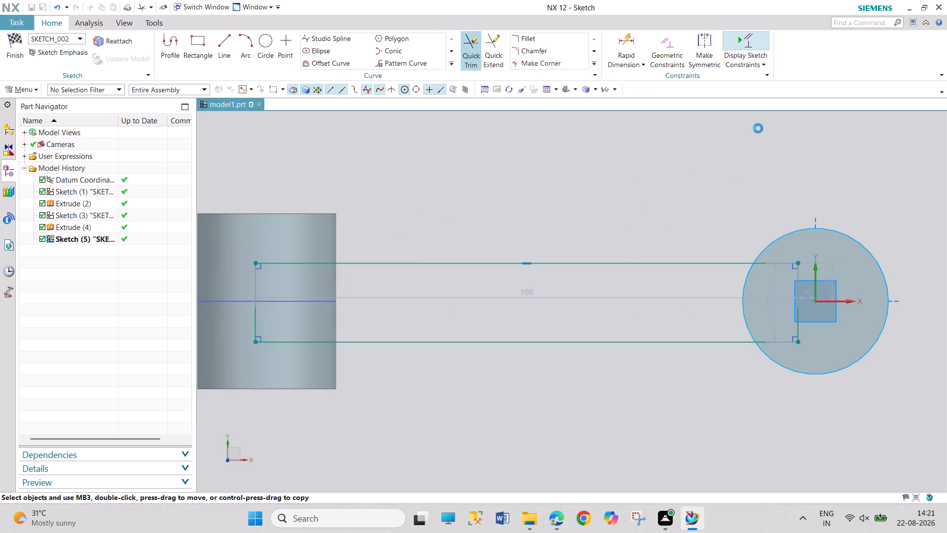
{"action": "left_click", "coordinate": [877, 259]}
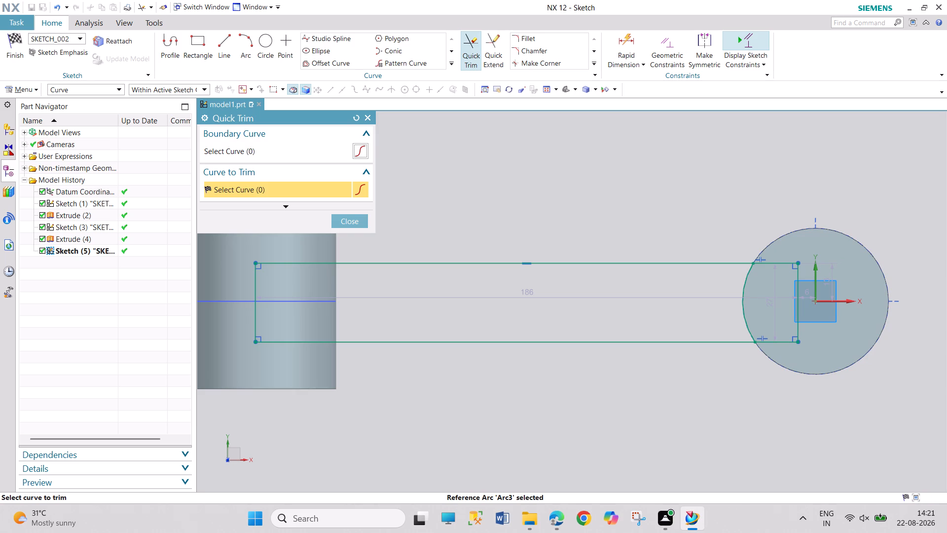
{"action": "left_click", "coordinate": [783, 265]}
{"action": "left_click", "coordinate": [794, 283]}
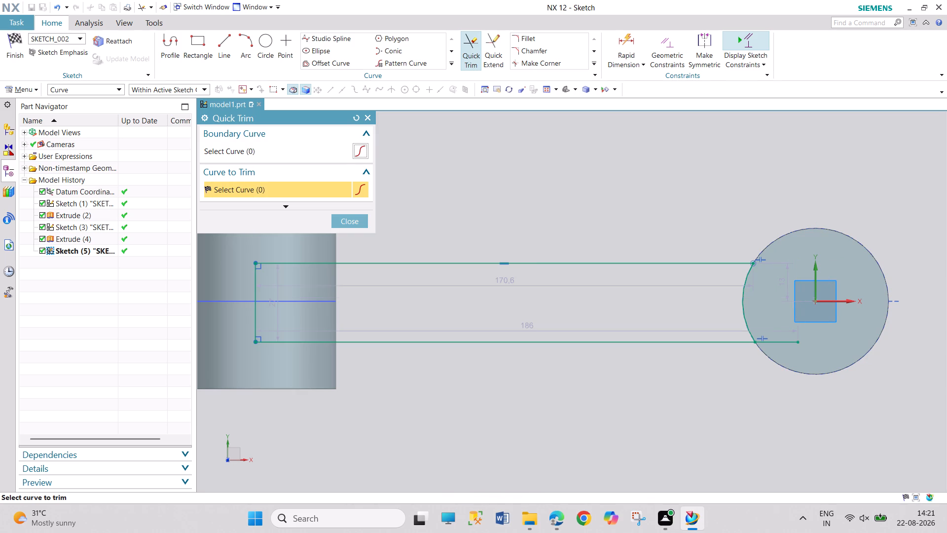
{"action": "left_click", "coordinate": [780, 343]}
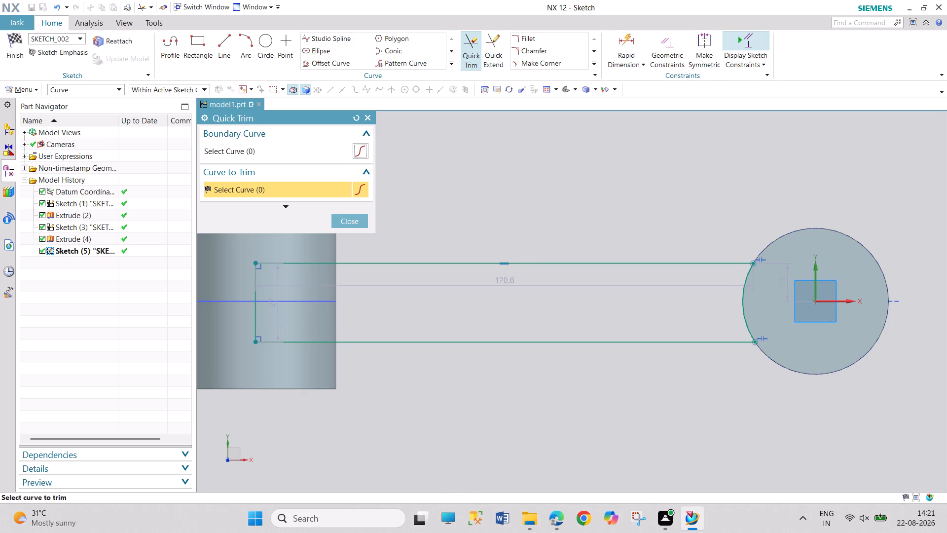
{"action": "left_click_drag", "start_coordinate": [356, 220], "coordinate": [344, 219]}
{"action": "left_click", "coordinate": [15, 40]}
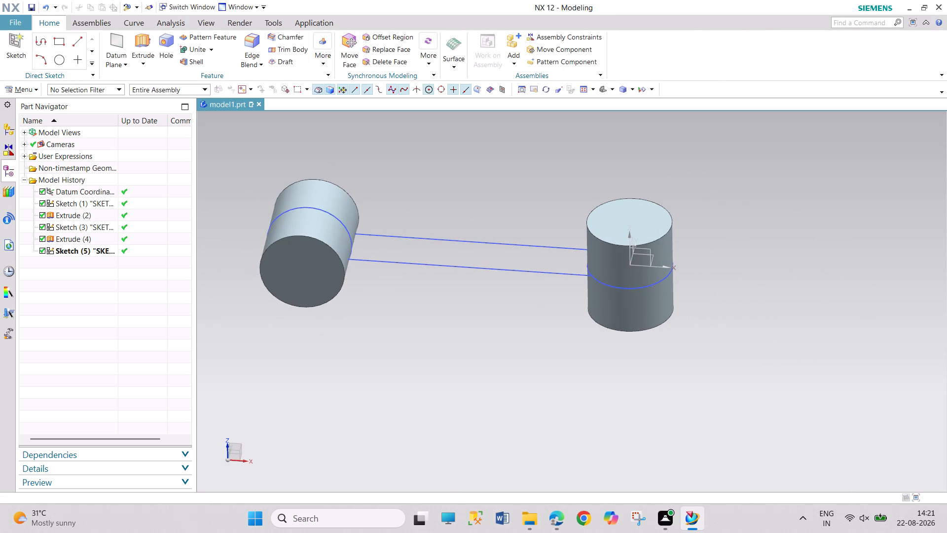
On the XZ plane, sketch a rectangle from inside the offset cylinder's circular outline to the vertical axis of the cylinder at the origin.
{"action": "left_click", "coordinate": [30, 92]}
{"action": "left_click", "coordinate": [46, 142]}
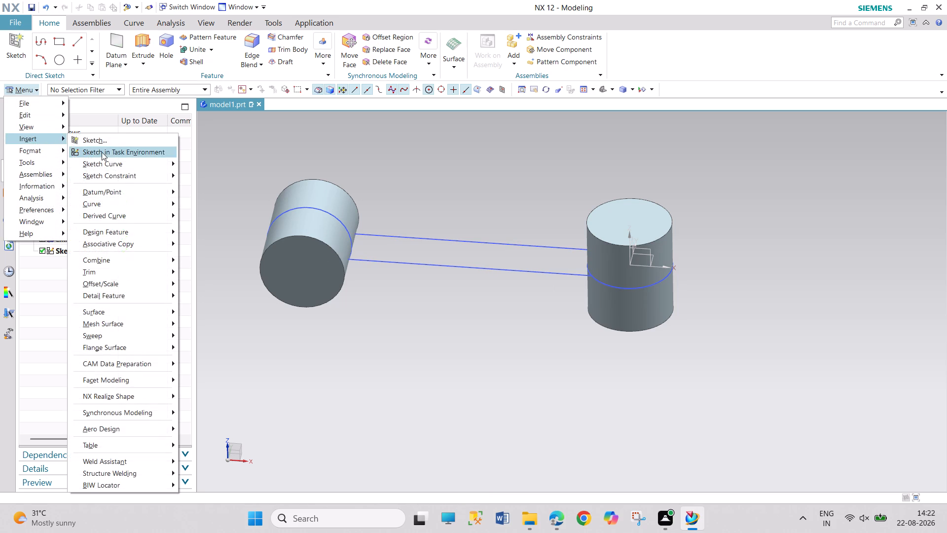
{"action": "left_click", "coordinate": [102, 152]}
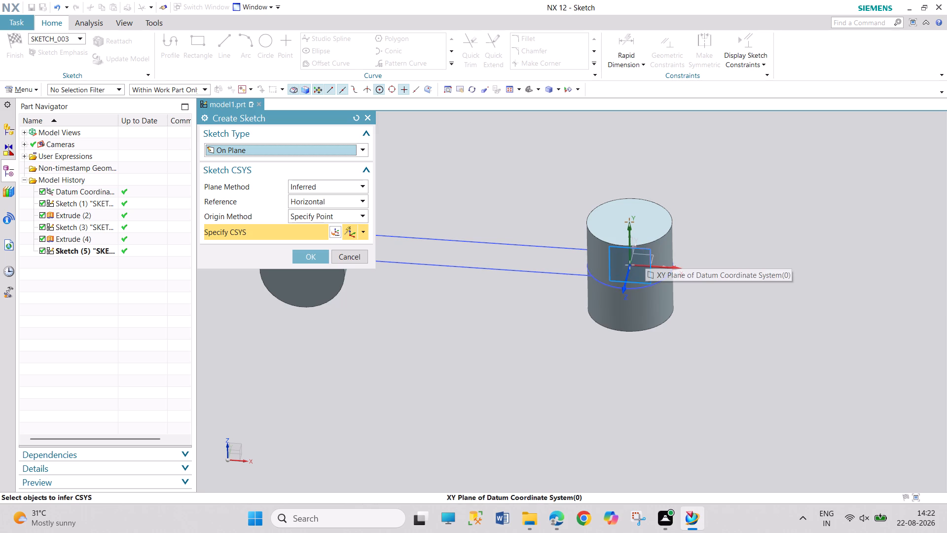
{"action": "middle_click_drag", "start_coordinate": [716, 255], "coordinate": [663, 247]}
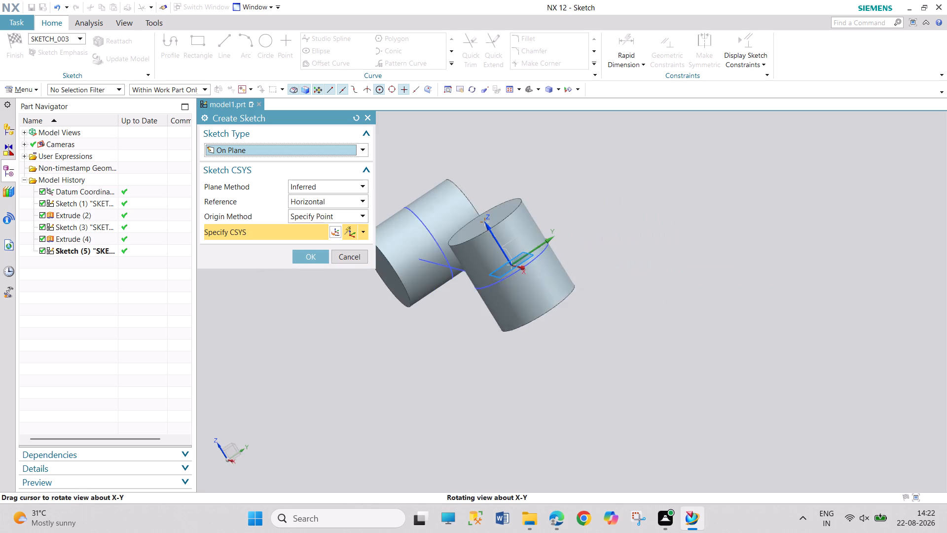
{"action": "middle_click_drag", "start_coordinate": [663, 247], "coordinate": [663, 248]}
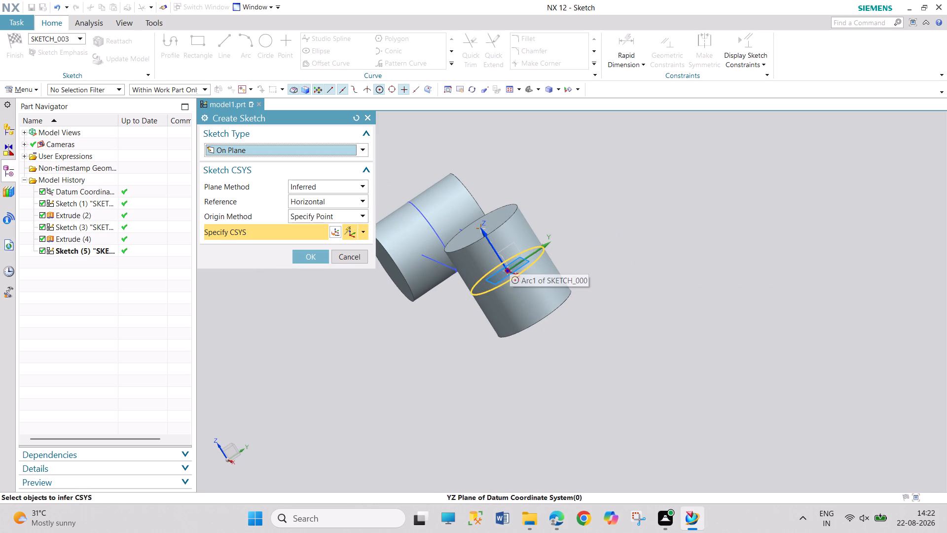
{"action": "middle_click_drag", "start_coordinate": [476, 378], "coordinate": [503, 371]}
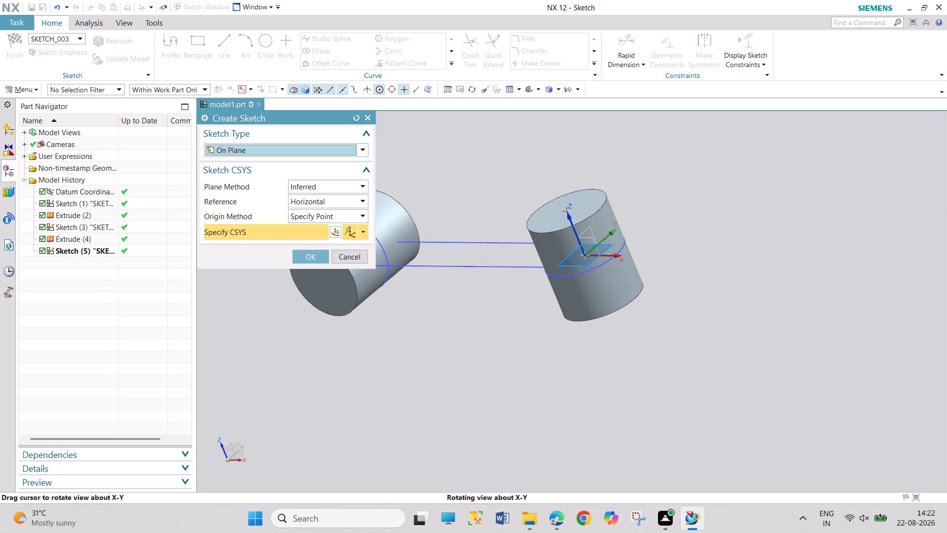
{"action": "middle_click_drag", "start_coordinate": [503, 371], "coordinate": [504, 371]}
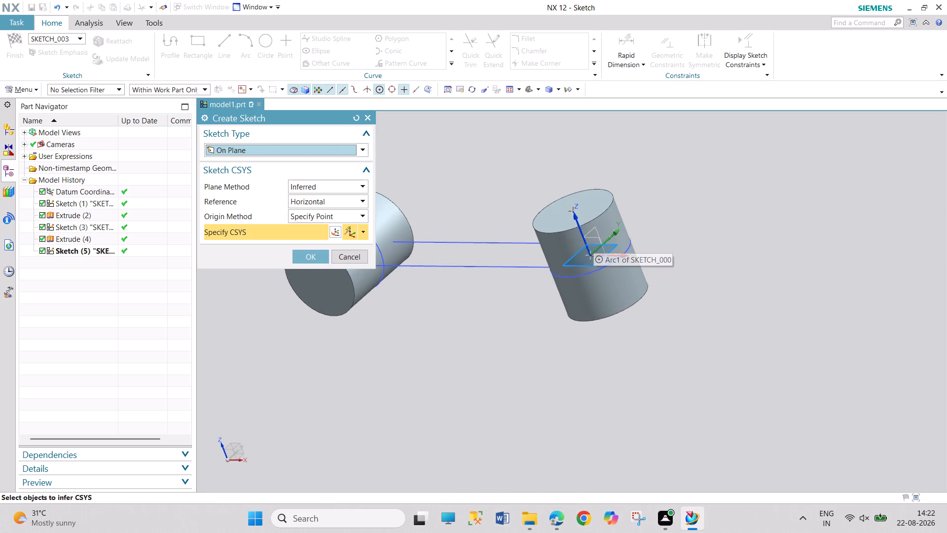
{"action": "left_click", "coordinate": [597, 241]}
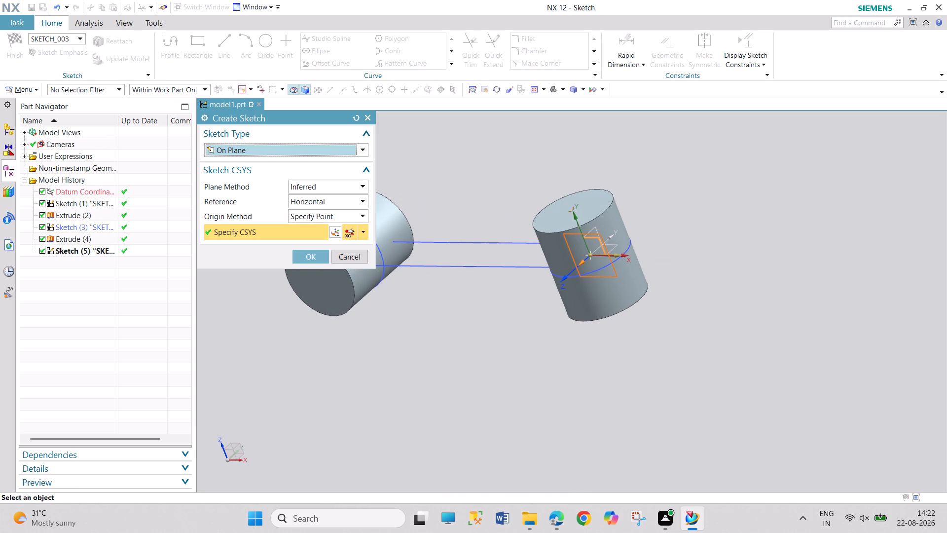
{"action": "left_click", "coordinate": [320, 261]}
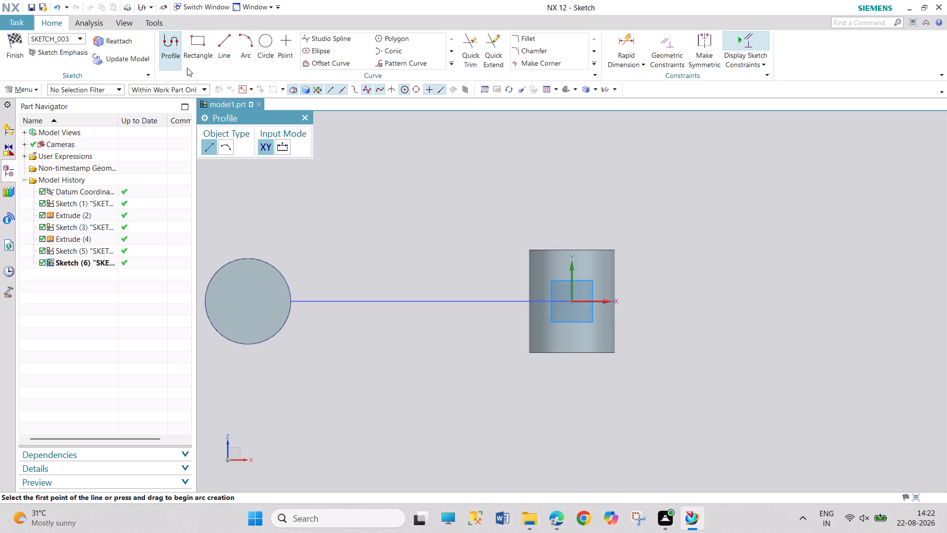
{"action": "left_click", "coordinate": [192, 47]}
{"action": "left_click", "coordinate": [249, 284]}
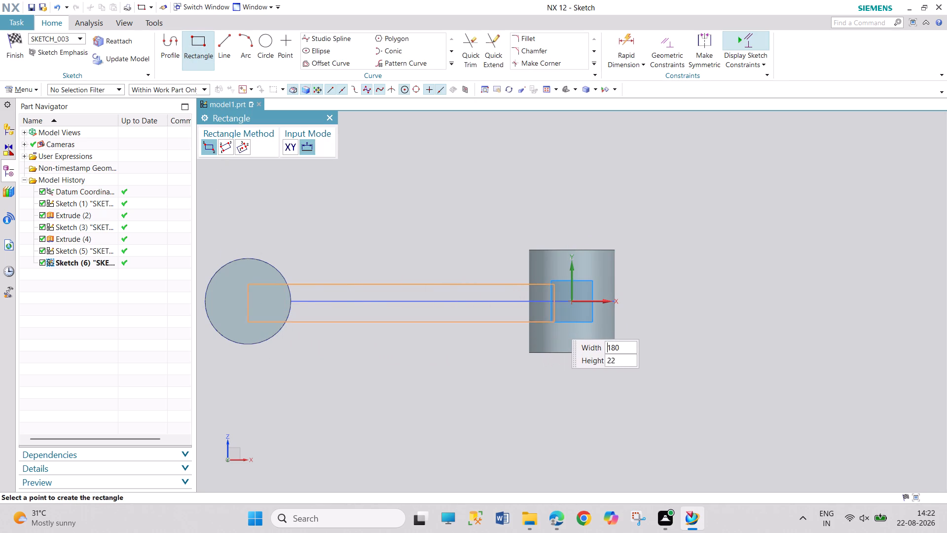
{"action": "left_click", "coordinate": [572, 326]}
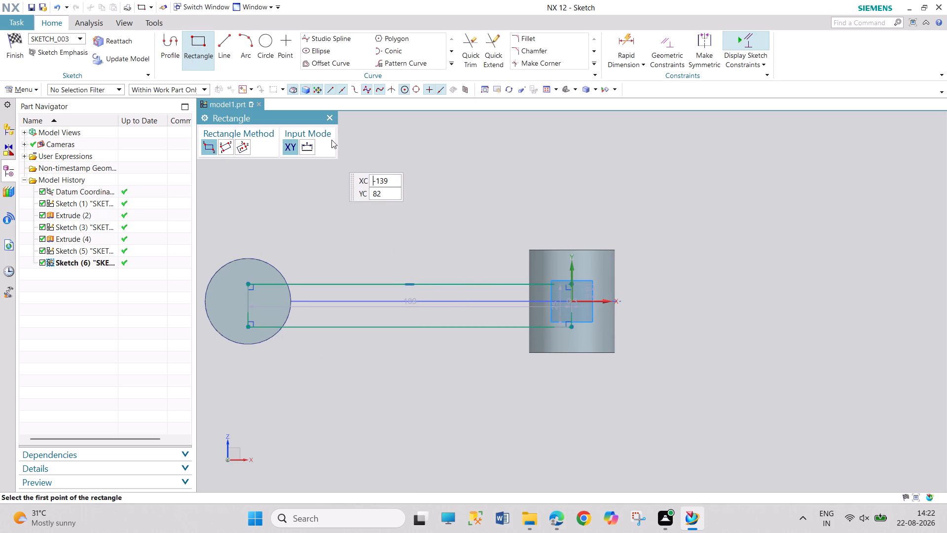
Project the offset cylinder's circular edge into the XZ-plane rectangle sketch.
{"action": "left_click", "coordinate": [327, 120]}
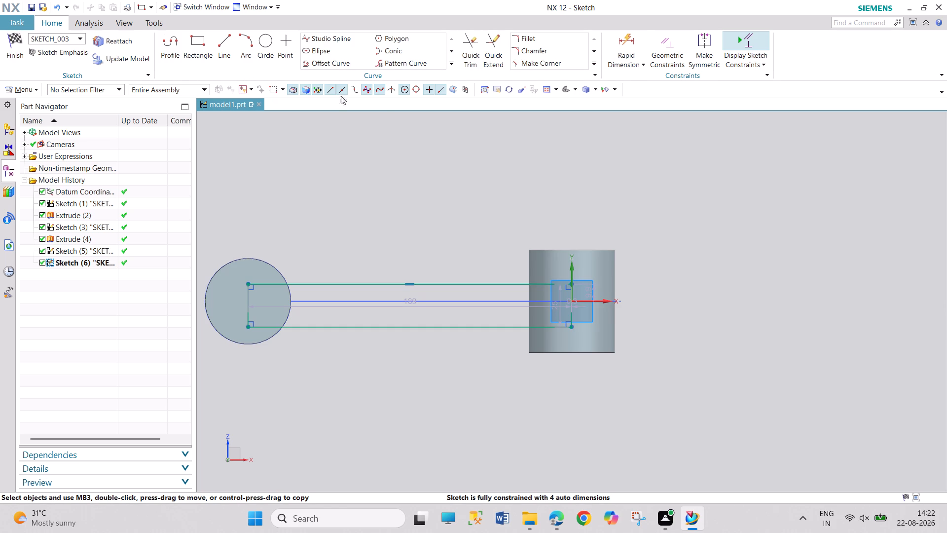
{"action": "left_click", "coordinate": [456, 61]}
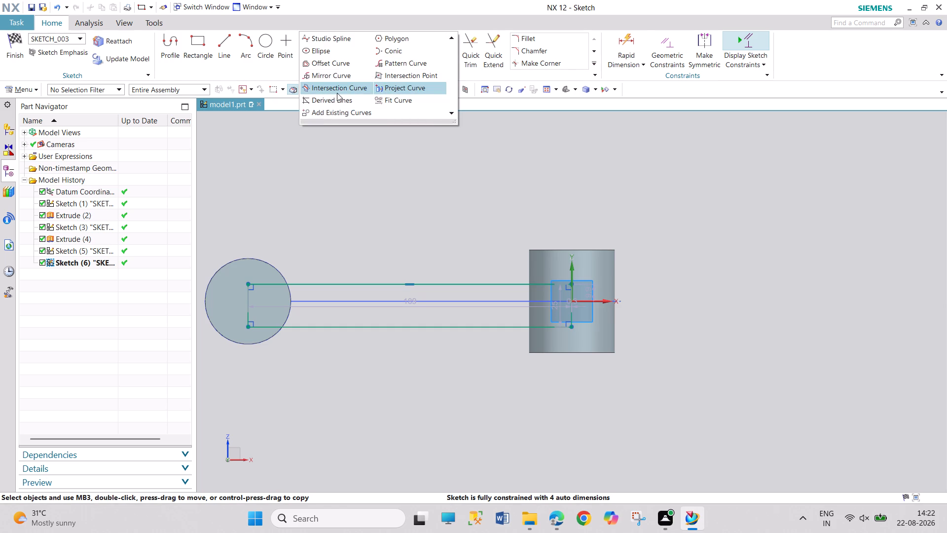
{"action": "left_click", "coordinate": [382, 87]}
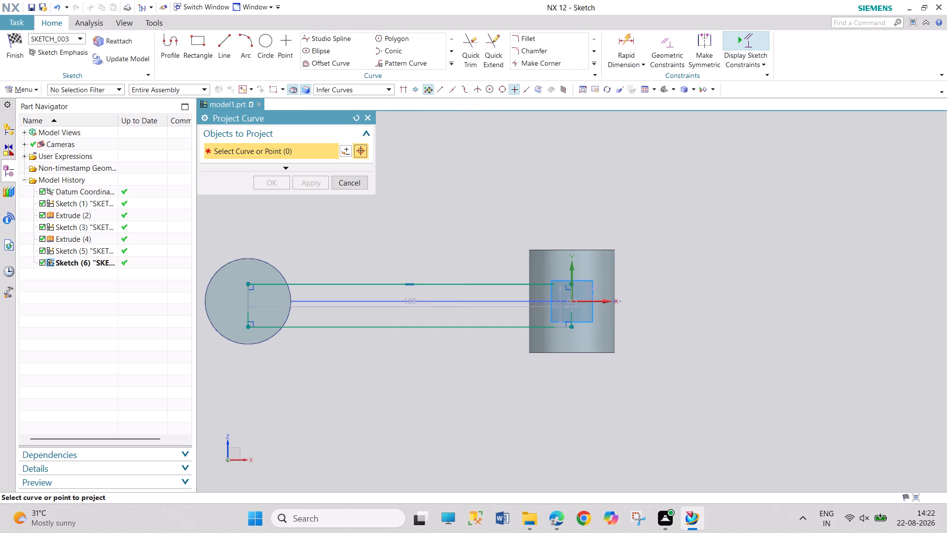
{"action": "left_click", "coordinate": [276, 264]}
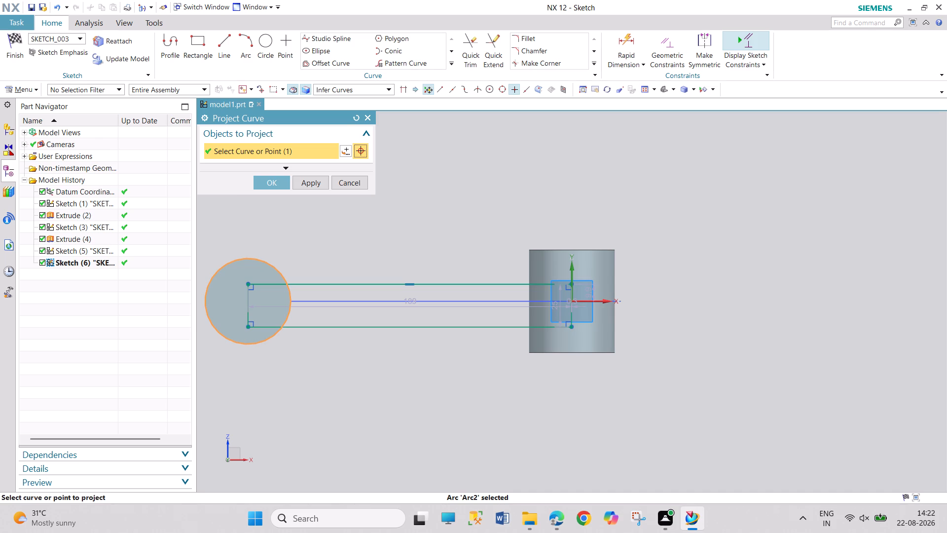
{"action": "left_click", "coordinate": [275, 180]}
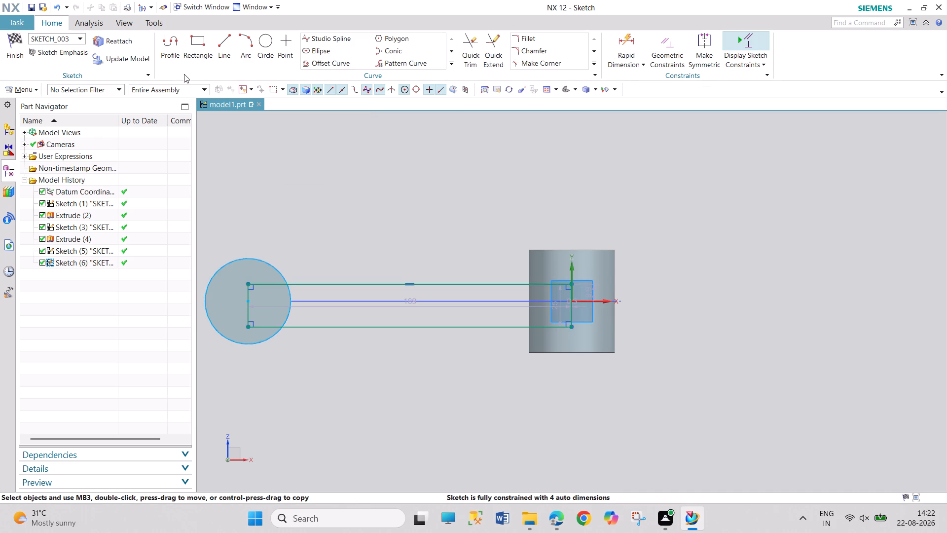
Trim the three portions of the rectangle's lines lying inside the projected circle, and finish the sketch.
{"action": "left_click", "coordinate": [473, 48]}
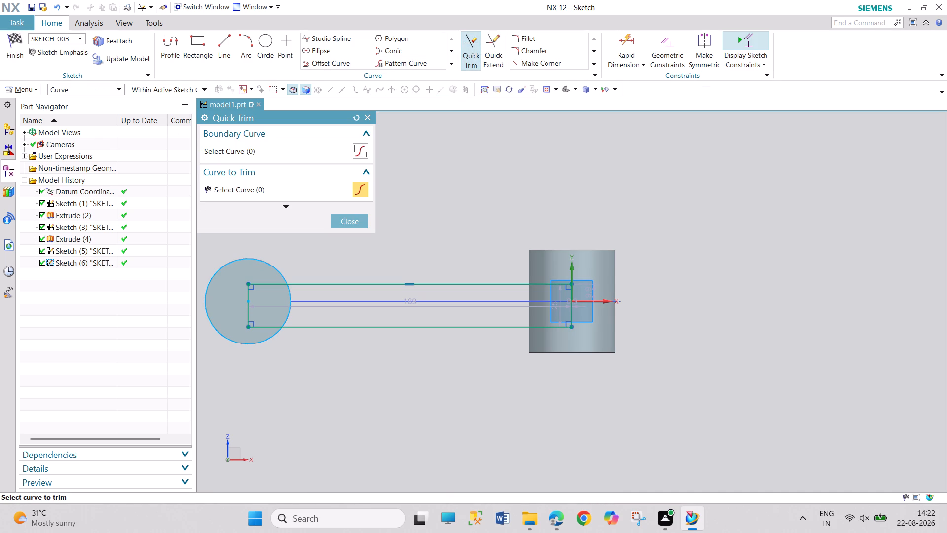
{"action": "left_click", "coordinate": [263, 285]}
{"action": "left_click", "coordinate": [244, 306]}
{"action": "left_click", "coordinate": [266, 330]}
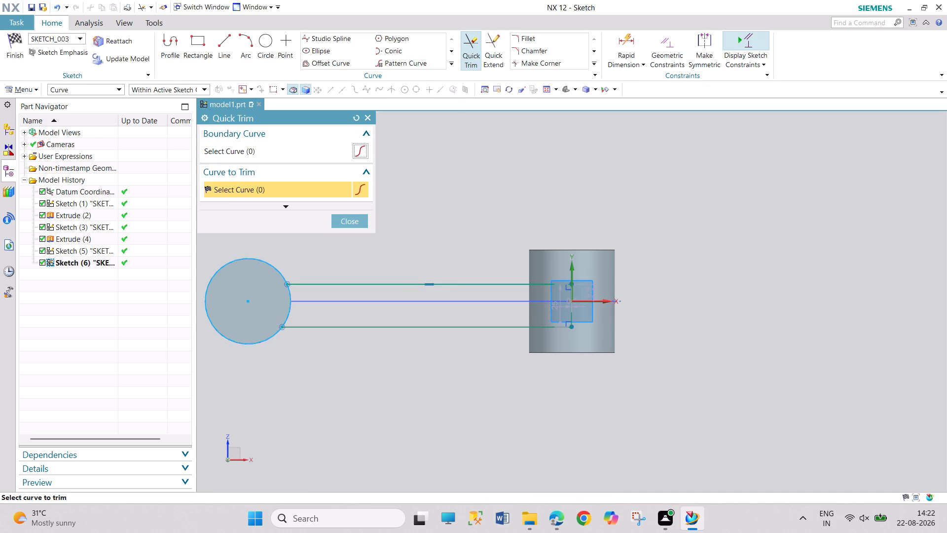
{"action": "left_click", "coordinate": [352, 217]}
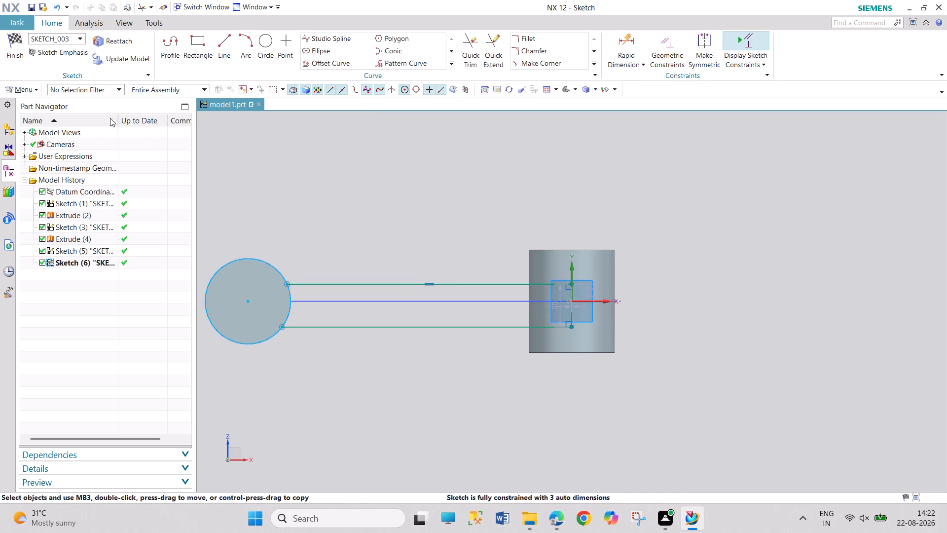
{"action": "left_click", "coordinate": [19, 53]}
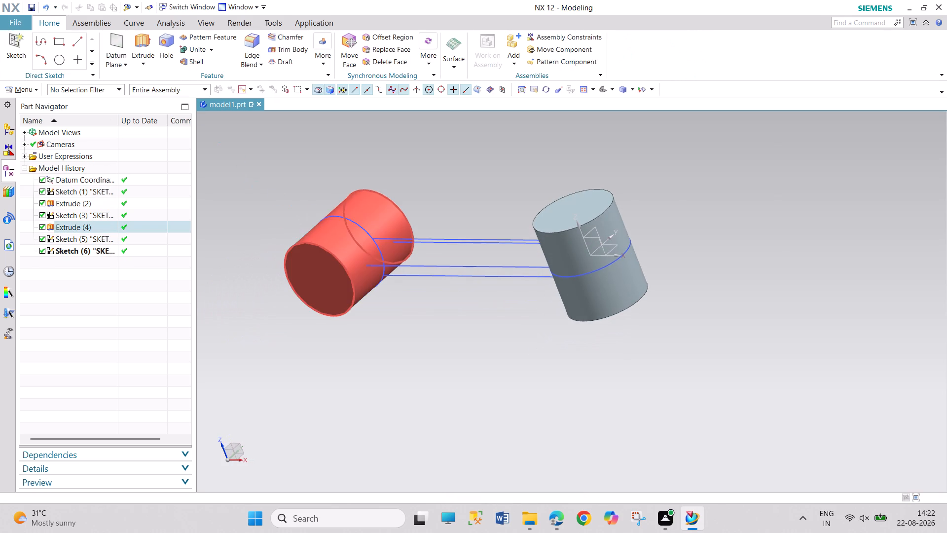
Reopen the XZ-plane sketch for editing, trim the projected circle's outer arc facing away from the arm, and finish the sketch.
{"action": "middle_click_drag", "start_coordinate": [437, 322], "coordinate": [468, 328]}
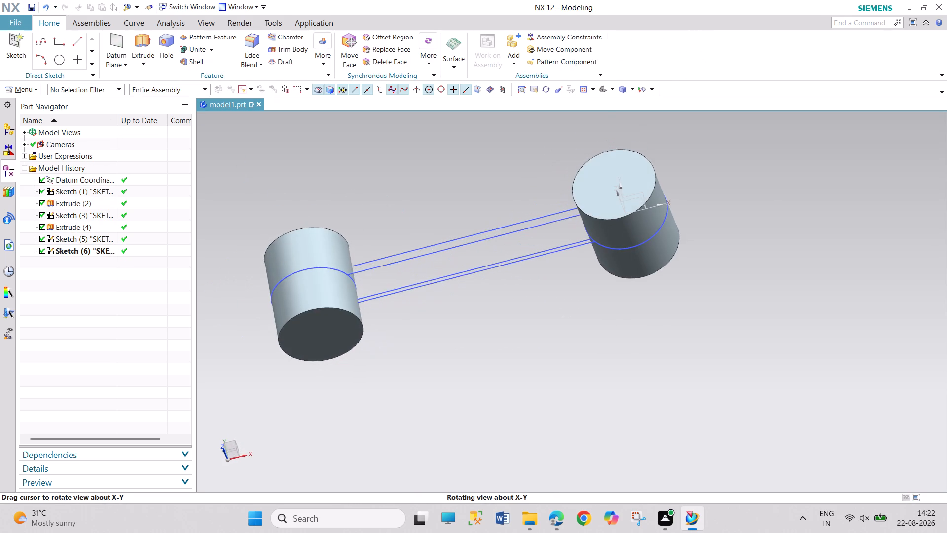
{"action": "middle_click_drag", "start_coordinate": [468, 328], "coordinate": [468, 330]}
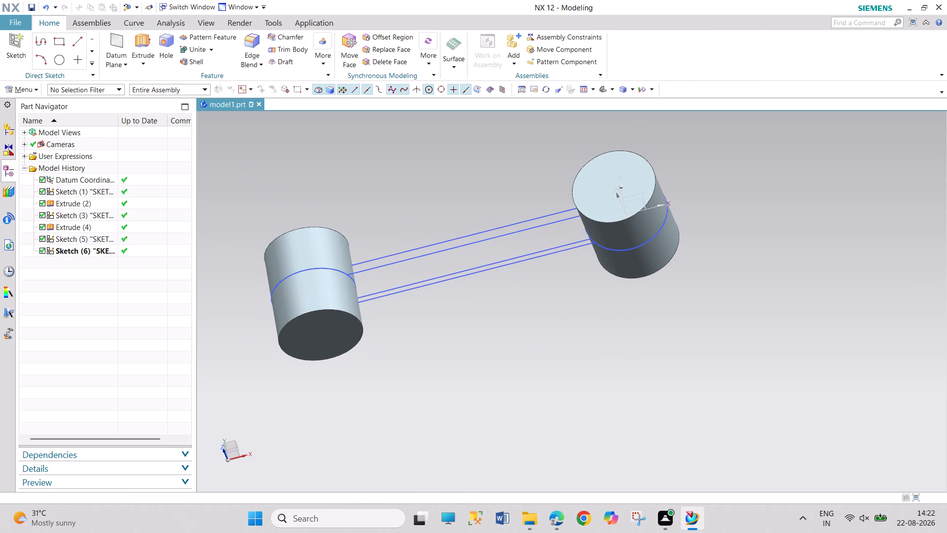
{"action": "right_click", "coordinate": [429, 278]}
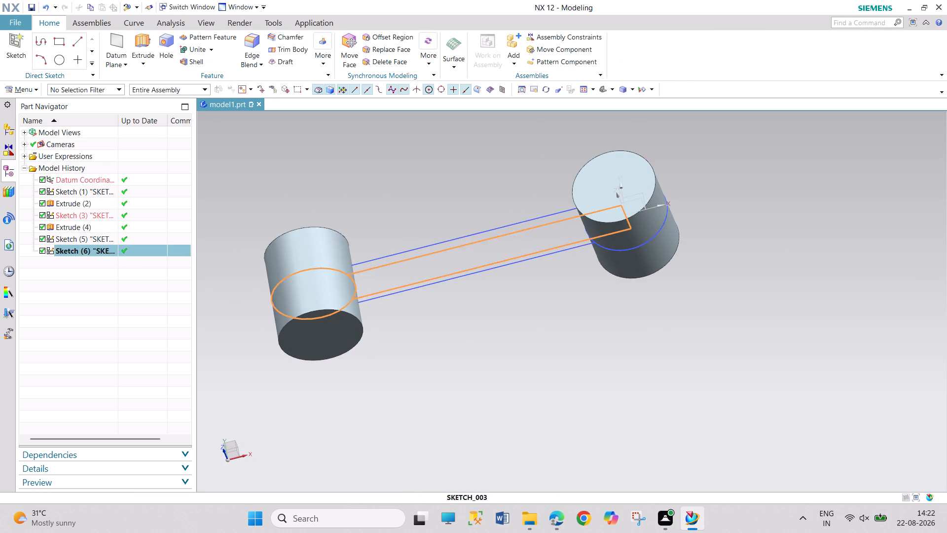
{"action": "left_click", "coordinate": [451, 108]}
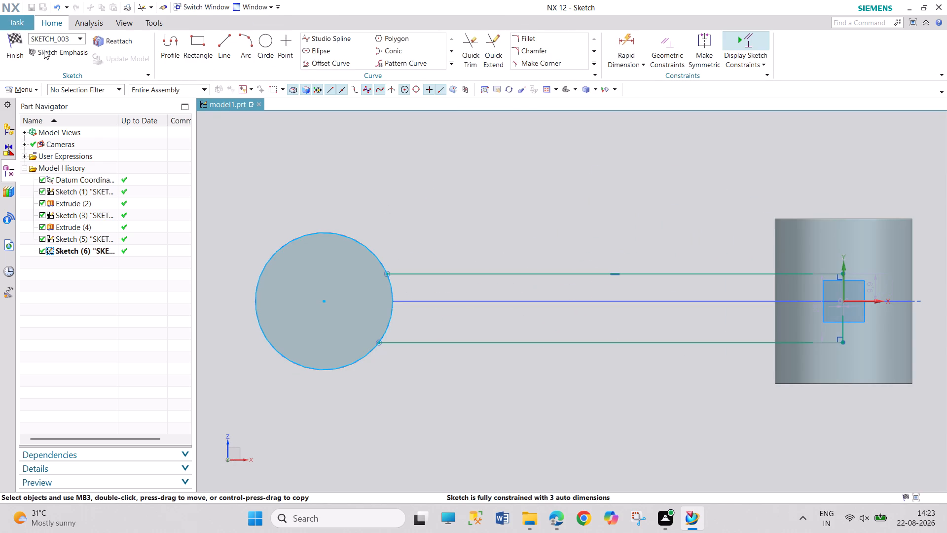
{"action": "left_click", "coordinate": [468, 59]}
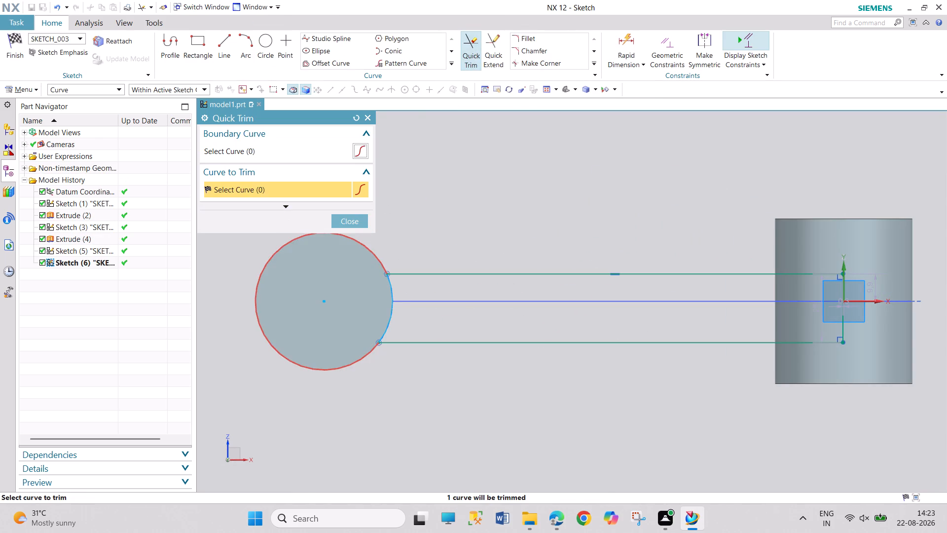
{"action": "left_click", "coordinate": [268, 254]}
{"action": "left_click", "coordinate": [345, 219]}
{"action": "left_click", "coordinate": [10, 46]}
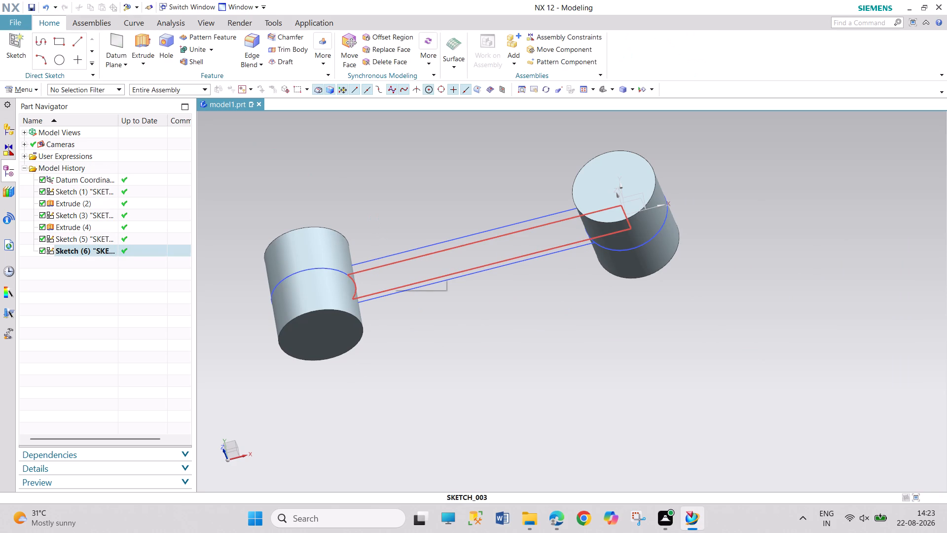
Extrude the XZ-plane arm sketch with a symmetric distance of 40 mm as a solid between the two cylinders.
{"action": "left_click", "coordinate": [150, 47]}
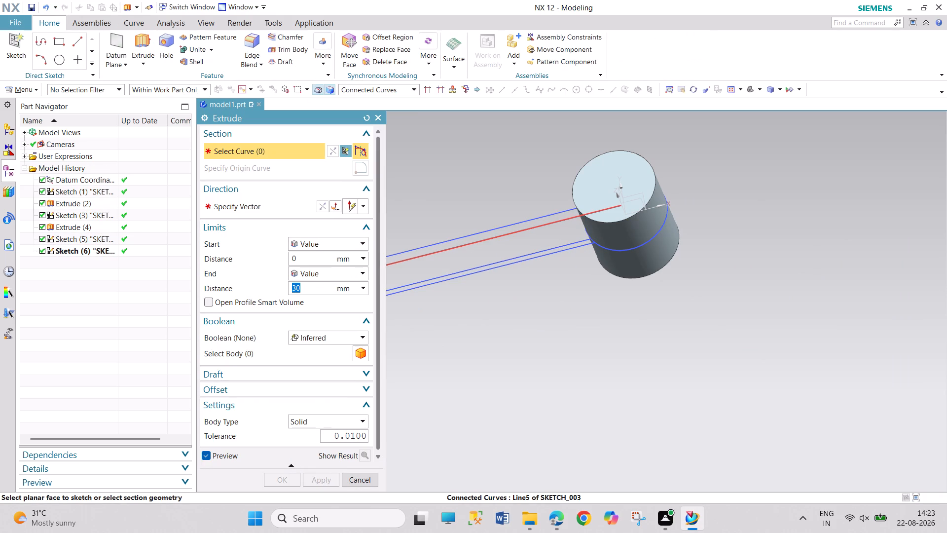
{"action": "scroll", "coordinate": [489, 305], "scroll_direction": "down", "scroll_amount": 2}
{"action": "middle_click_drag", "start_coordinate": [467, 334], "coordinate": [466, 334]}
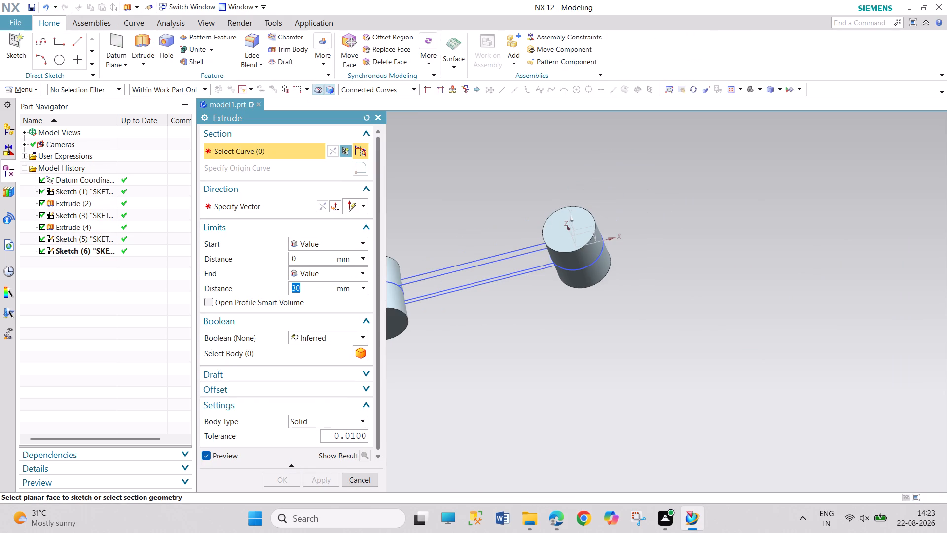
{"action": "middle_click_drag", "start_coordinate": [466, 334], "coordinate": [467, 307]}
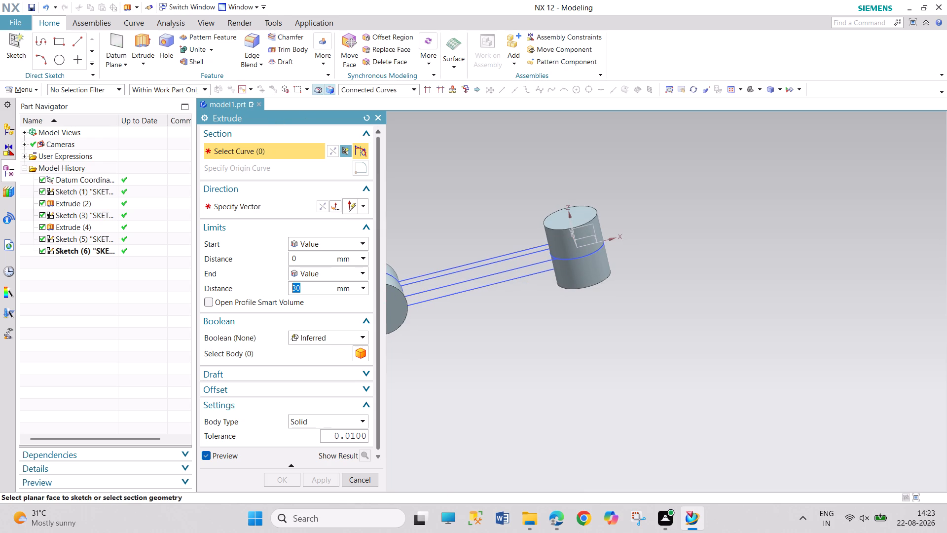
{"action": "middle_click_drag", "start_coordinate": [504, 211], "coordinate": [550, 263]}
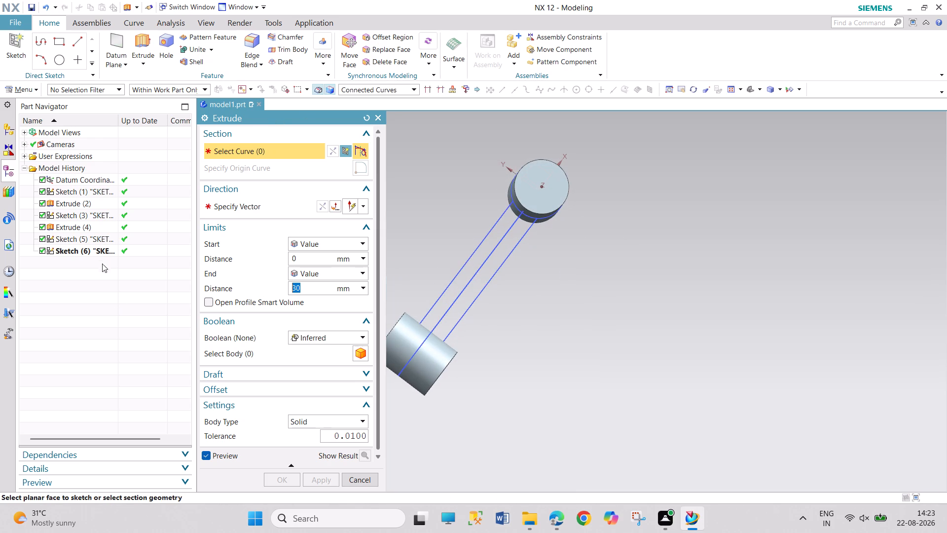
{"action": "left_click", "coordinate": [94, 248]}
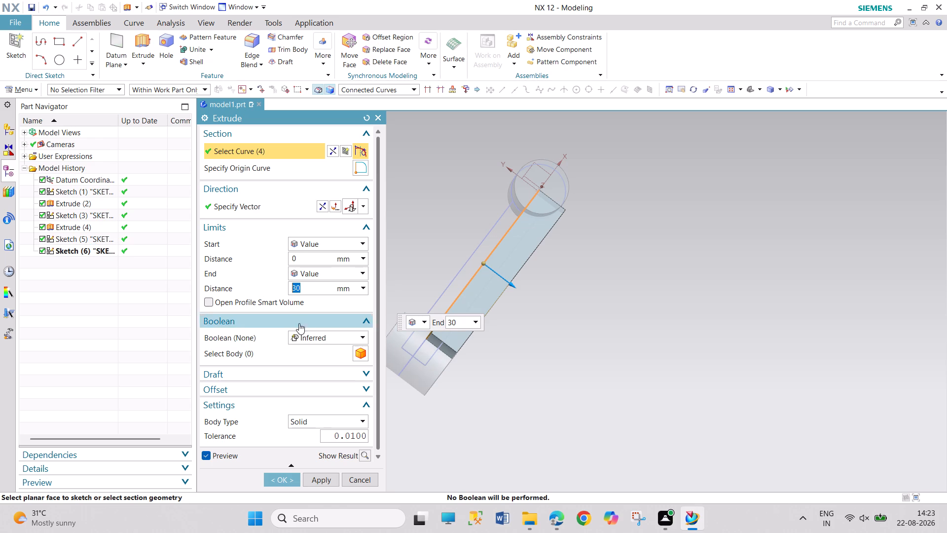
{"action": "left_click", "coordinate": [336, 246]}
{"action": "left_click", "coordinate": [338, 270]}
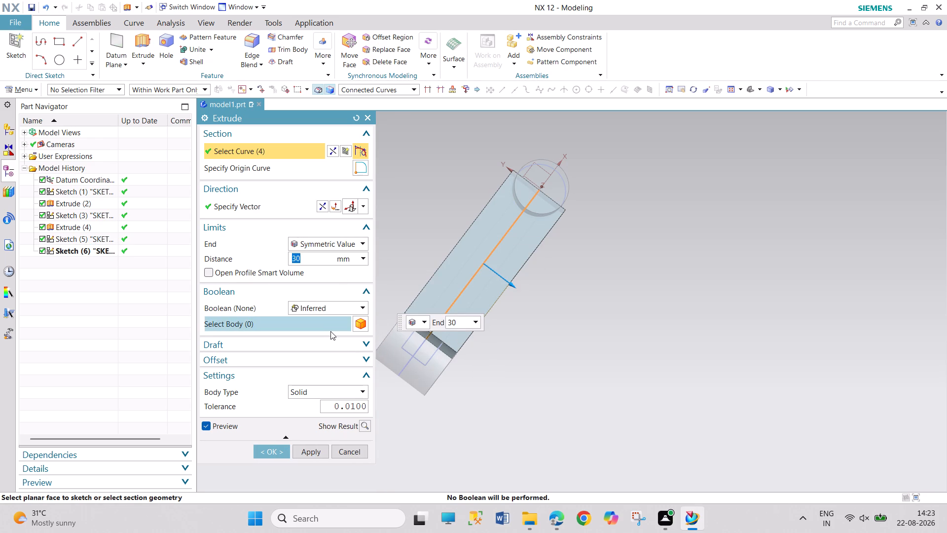
{"action": "type", "text": "40"}
{"action": "key", "text": "Return"}
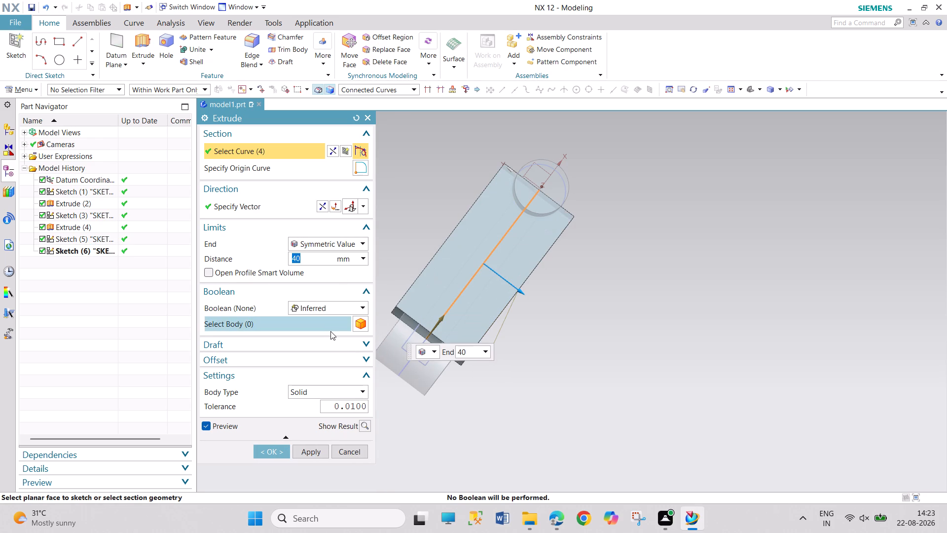
{"action": "left_click", "coordinate": [269, 454]}
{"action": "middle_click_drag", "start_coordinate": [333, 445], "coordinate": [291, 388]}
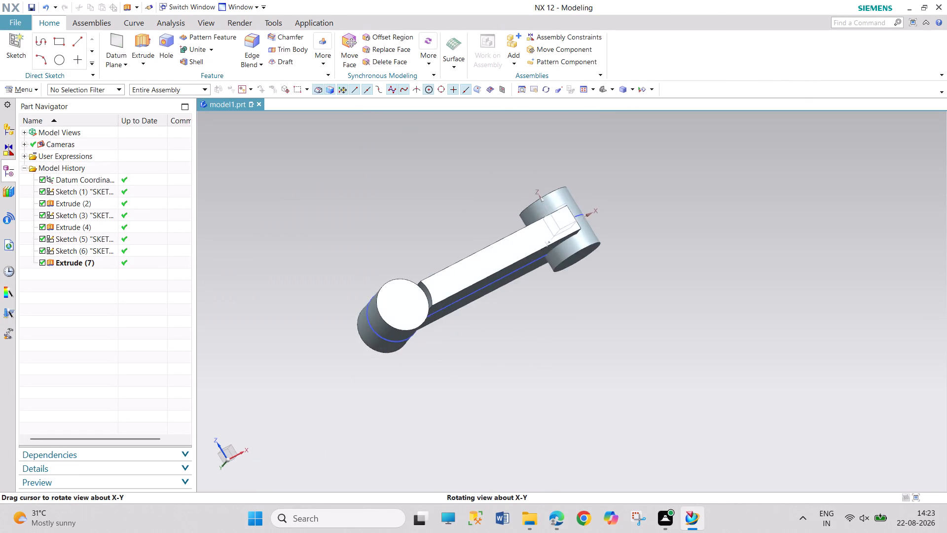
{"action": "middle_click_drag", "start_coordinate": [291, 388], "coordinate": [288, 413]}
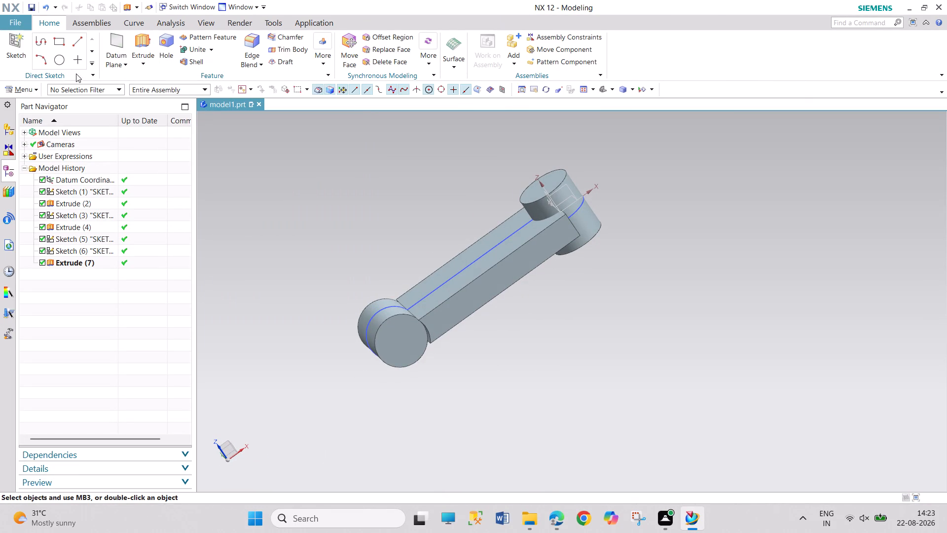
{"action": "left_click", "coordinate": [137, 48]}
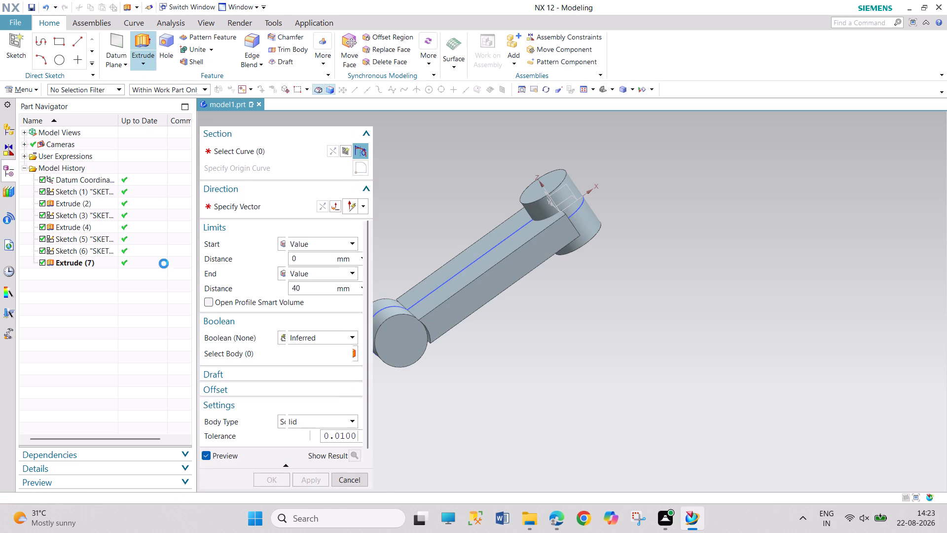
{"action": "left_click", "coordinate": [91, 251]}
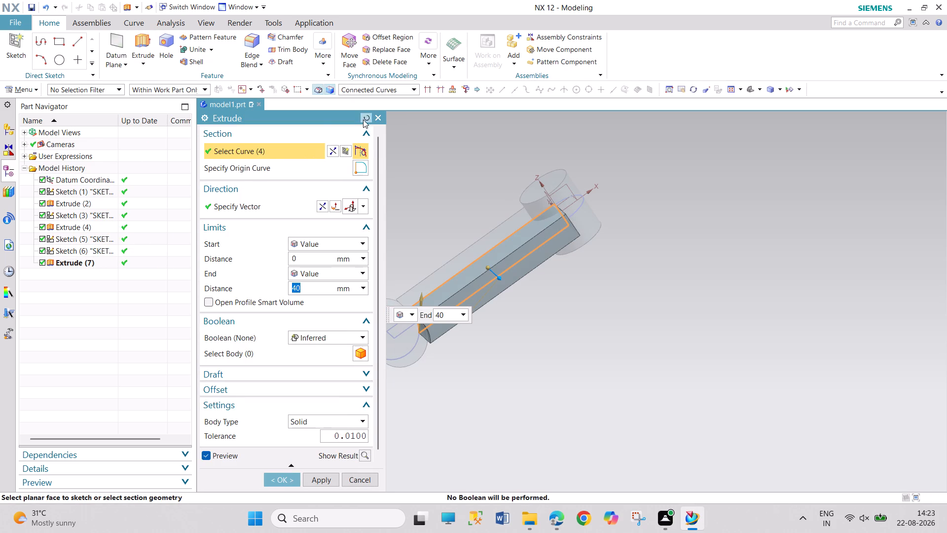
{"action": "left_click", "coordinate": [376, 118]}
Extrude the XY-plane arm sketch with a symmetric distance of 40 mm as a solid crossing the first arm extrusion.
{"action": "left_click", "coordinate": [134, 46]}
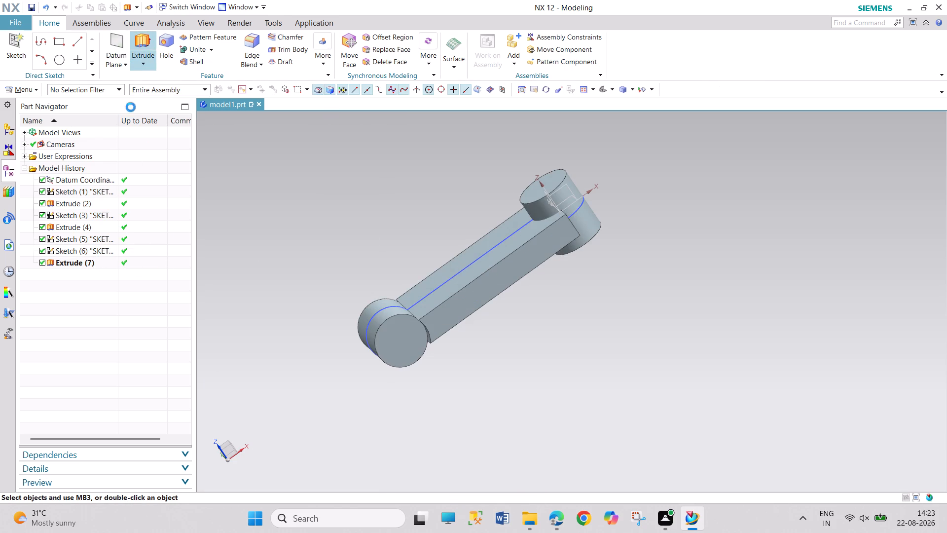
{"action": "left_click", "coordinate": [94, 263]}
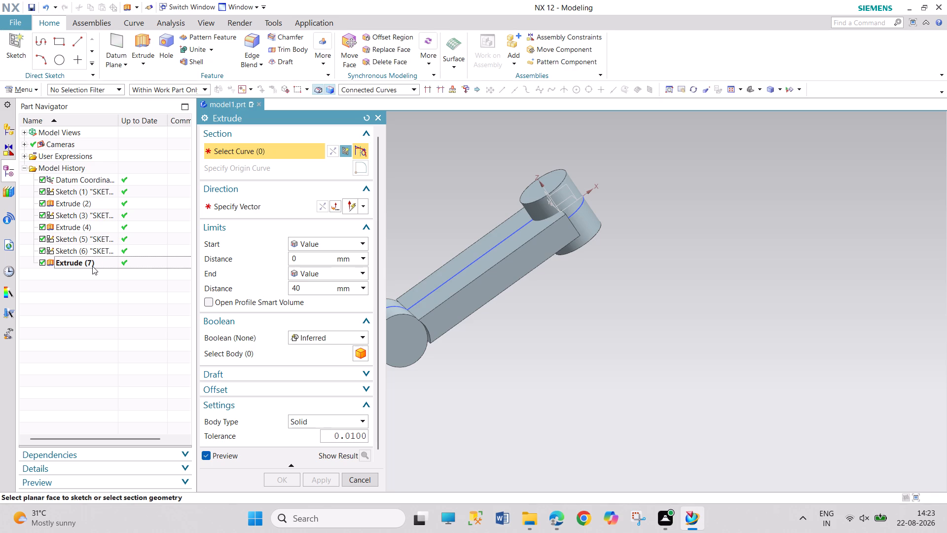
{"action": "left_click", "coordinate": [91, 266]}
{"action": "left_click", "coordinate": [87, 262]}
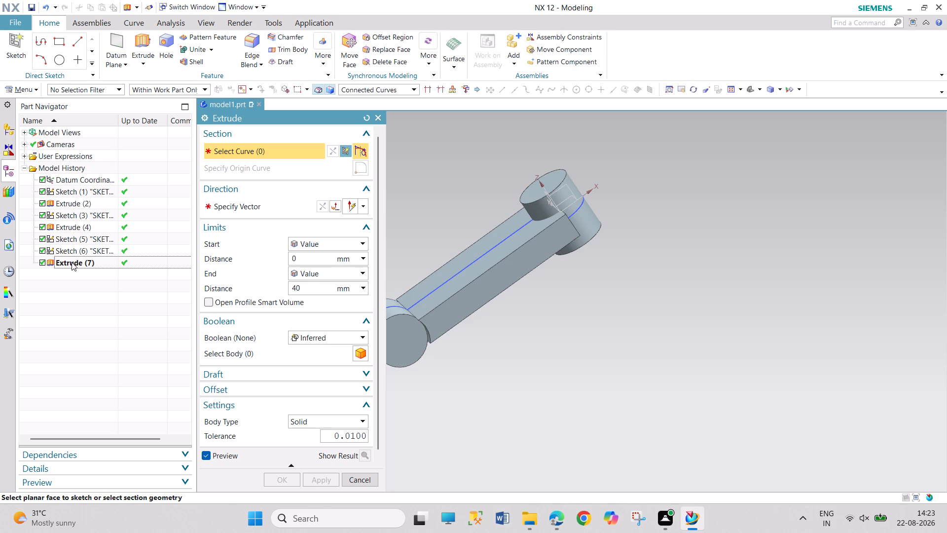
{"action": "left_click", "coordinate": [72, 262]}
{"action": "left_click", "coordinate": [78, 240]}
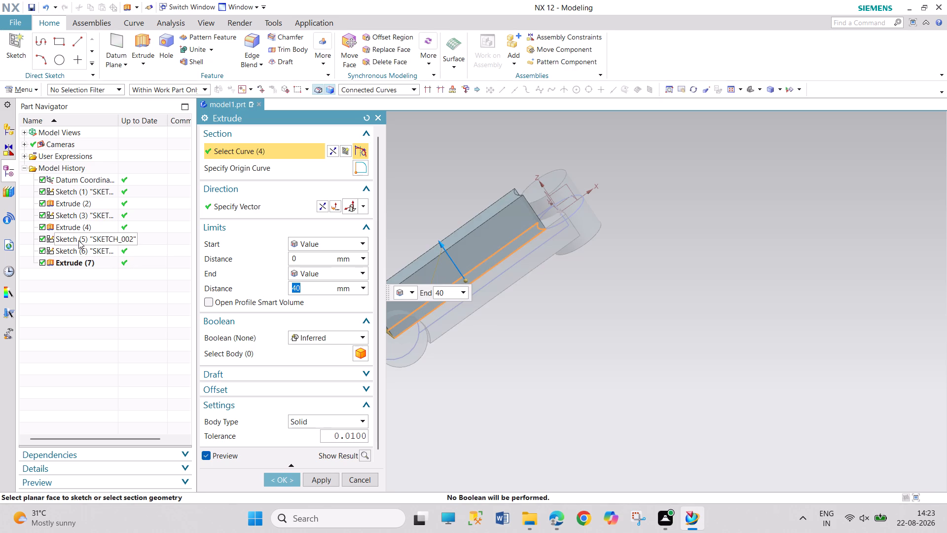
{"action": "middle_click_drag", "start_coordinate": [575, 308], "coordinate": [556, 272]}
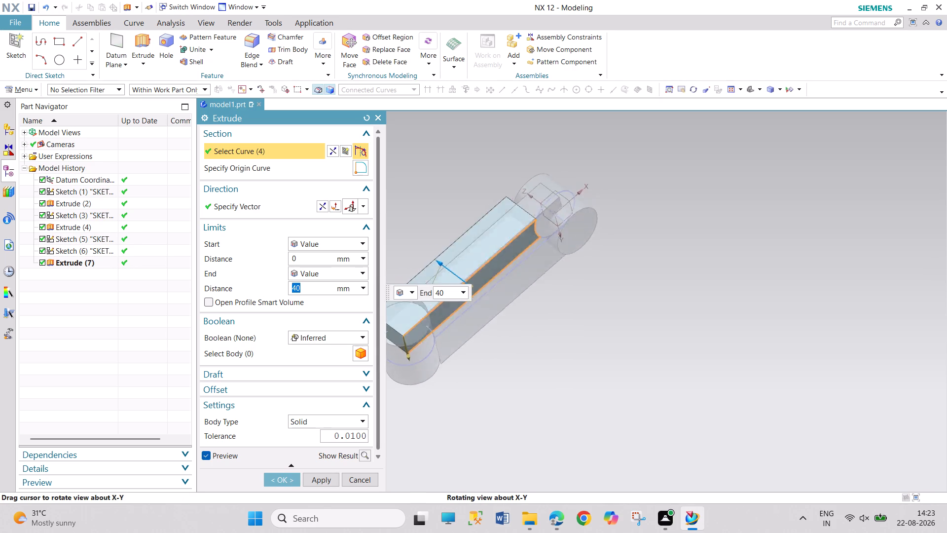
{"action": "middle_click_drag", "start_coordinate": [556, 272], "coordinate": [613, 301]}
{"action": "left_click", "coordinate": [323, 240]}
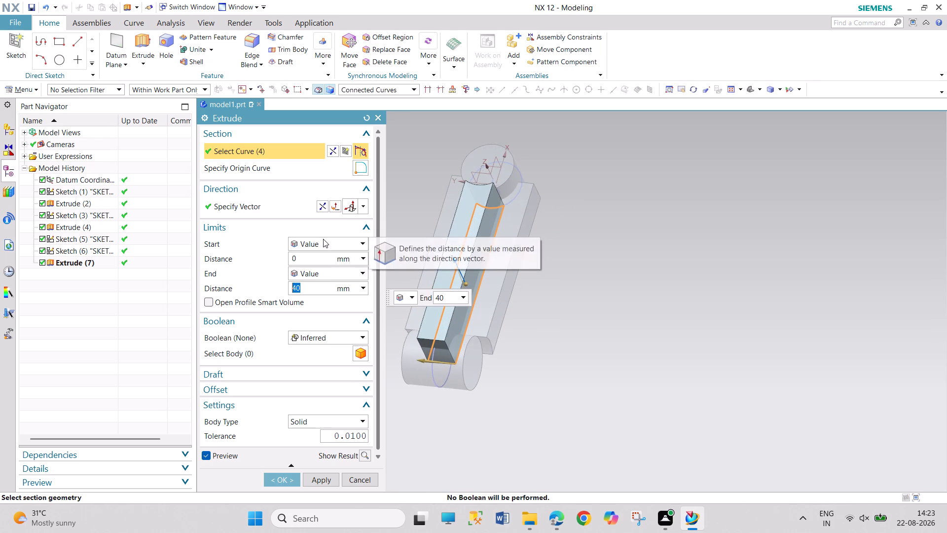
{"action": "left_click", "coordinate": [324, 268]}
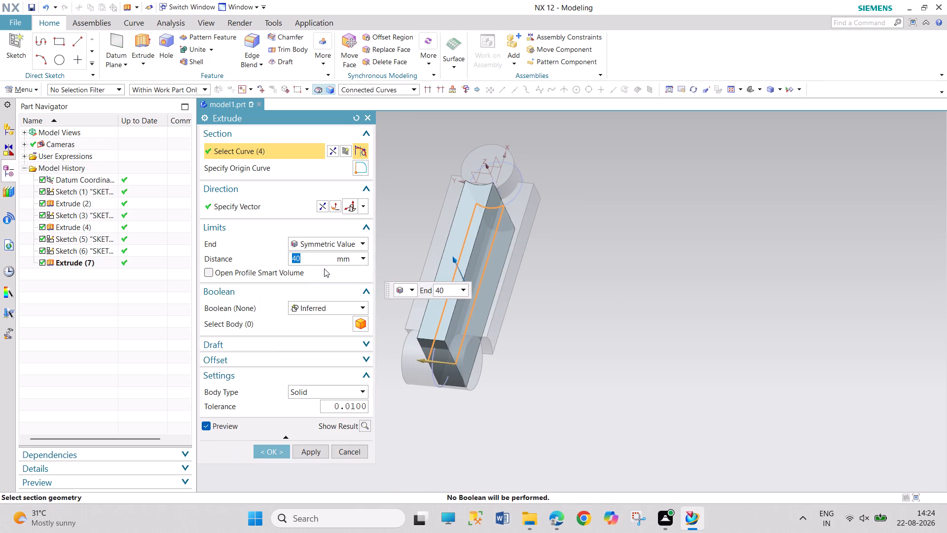
{"action": "middle_click_drag", "start_coordinate": [423, 431], "coordinate": [387, 413]}
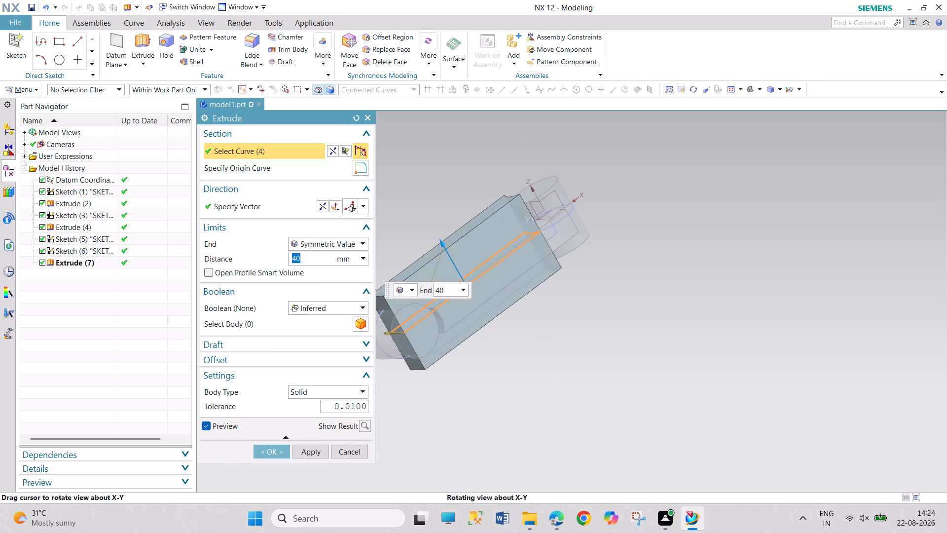
{"action": "middle_click_drag", "start_coordinate": [387, 413], "coordinate": [405, 419]}
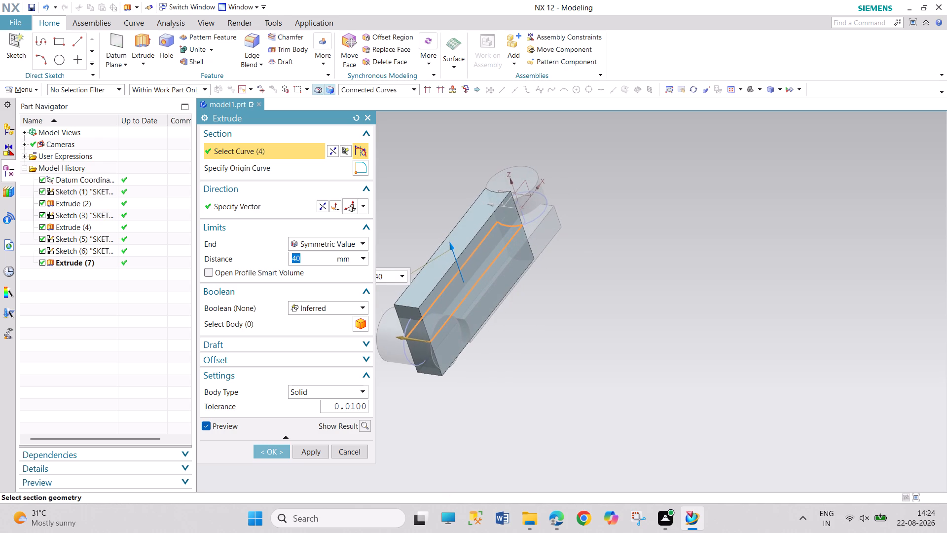
{"action": "left_click", "coordinate": [273, 446]}
Intersect the two crossing arm bodies, with the XY-plane sketch's extrusion as target and the XZ-plane sketch's extrusion as tool.
{"action": "middle_click_drag", "start_coordinate": [431, 420], "coordinate": [385, 409]}
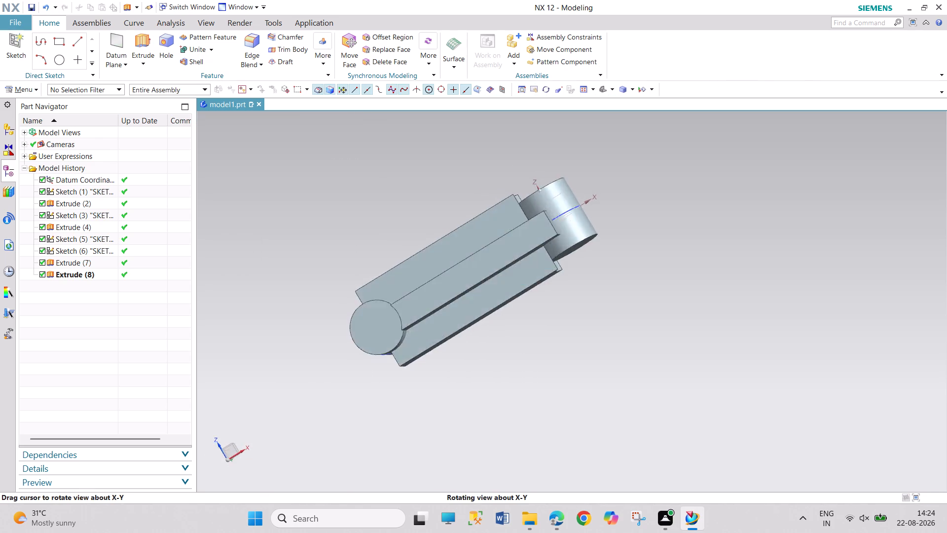
{"action": "middle_click_drag", "start_coordinate": [385, 409], "coordinate": [405, 420]}
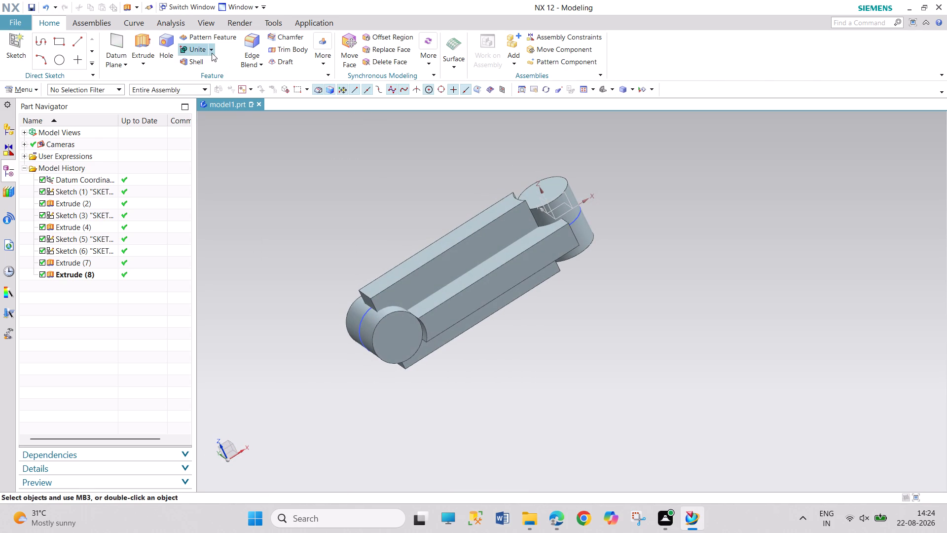
{"action": "left_click", "coordinate": [212, 53]}
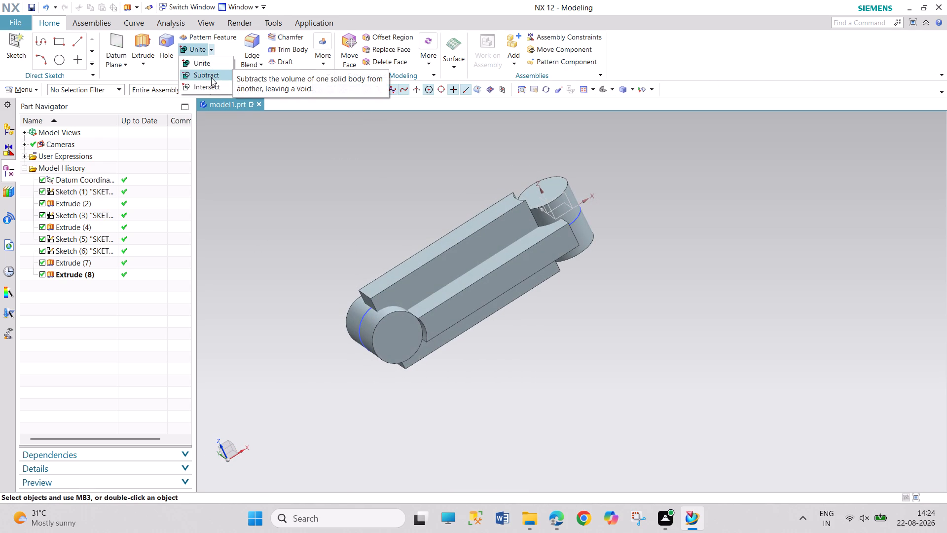
{"action": "left_click", "coordinate": [216, 88]}
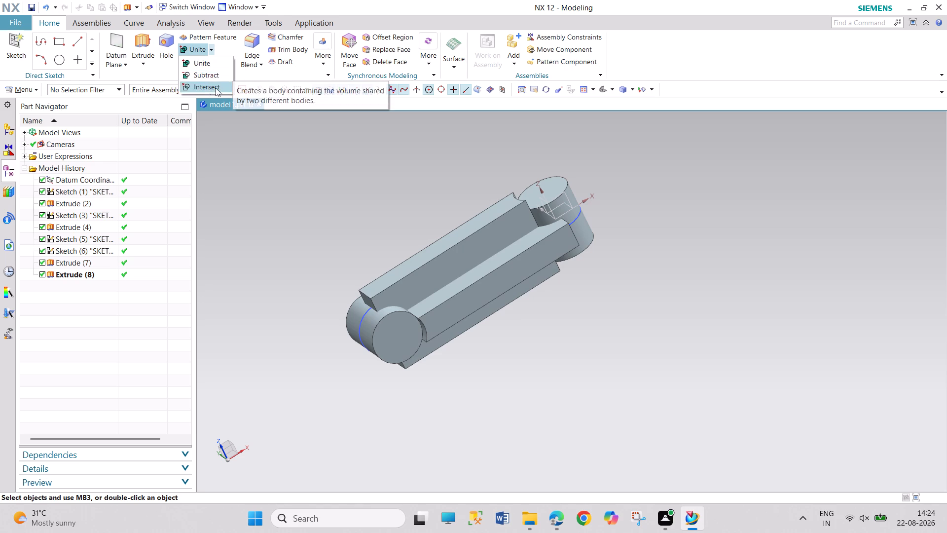
{"action": "left_click", "coordinate": [503, 223]}
{"action": "left_click", "coordinate": [487, 279]}
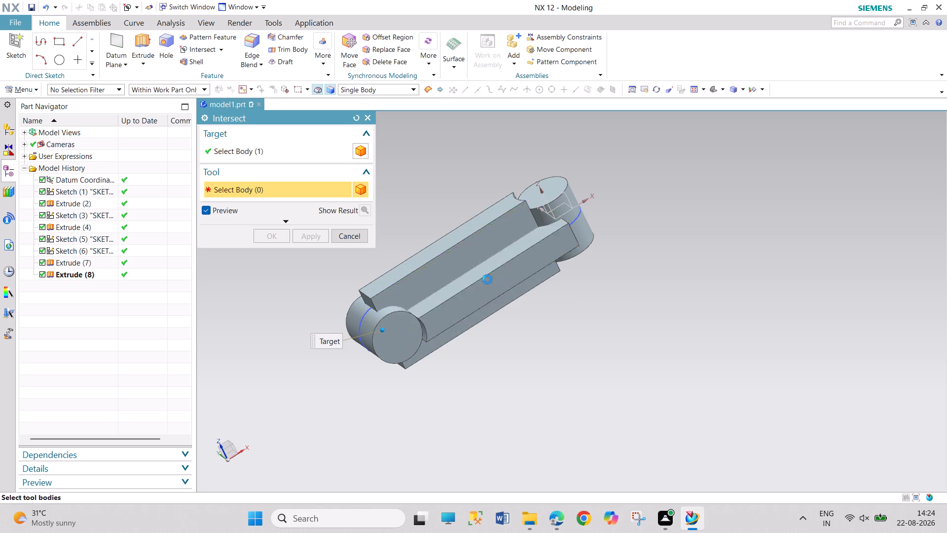
{"action": "left_click", "coordinate": [269, 241]}
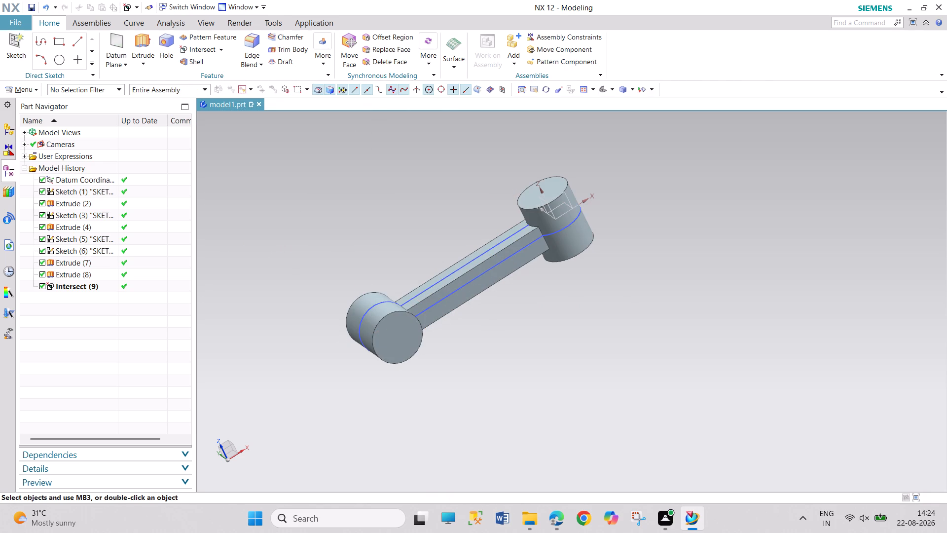
Exit NX without saving the changes to model1.prt.
{"action": "middle_click_drag", "start_coordinate": [322, 308], "coordinate": [488, 189]}
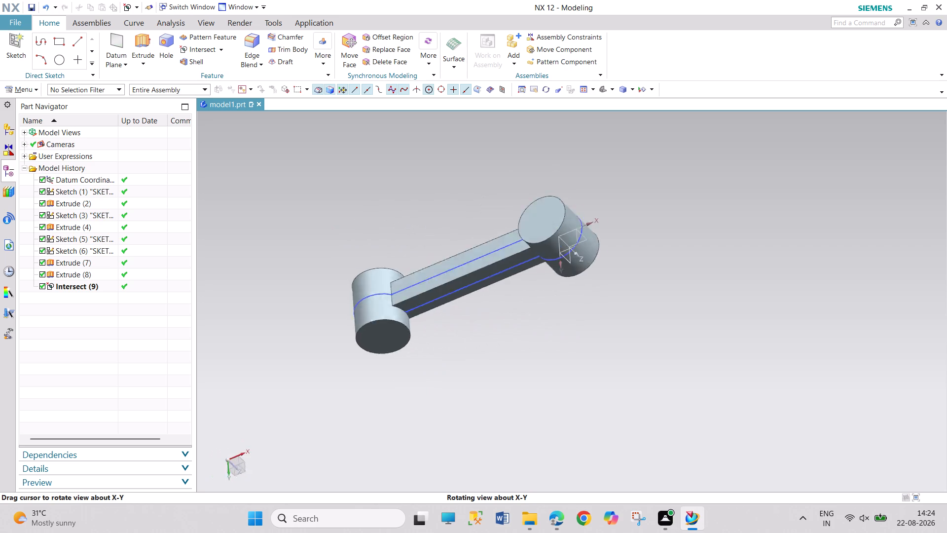
{"action": "middle_click_drag", "start_coordinate": [488, 189], "coordinate": [772, 207]}
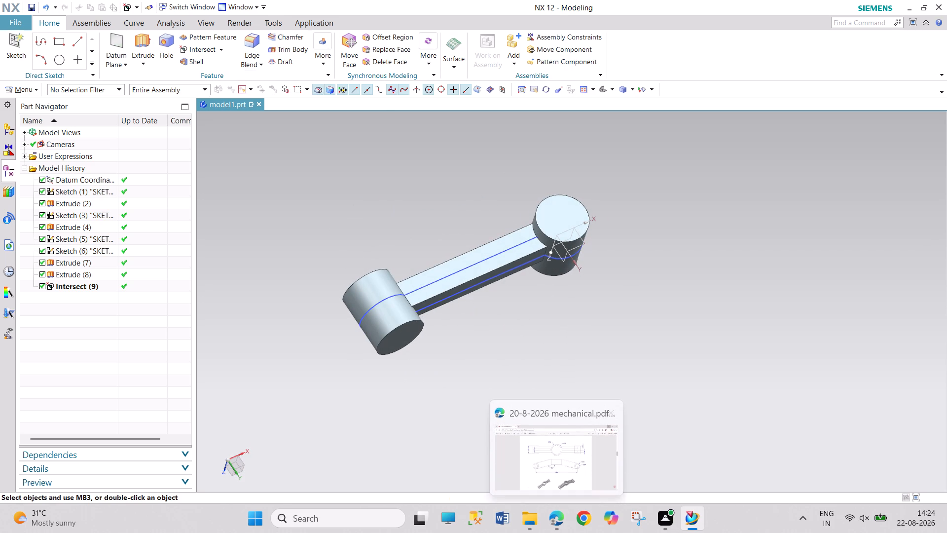
{"action": "left_click", "coordinate": [935, 4]}
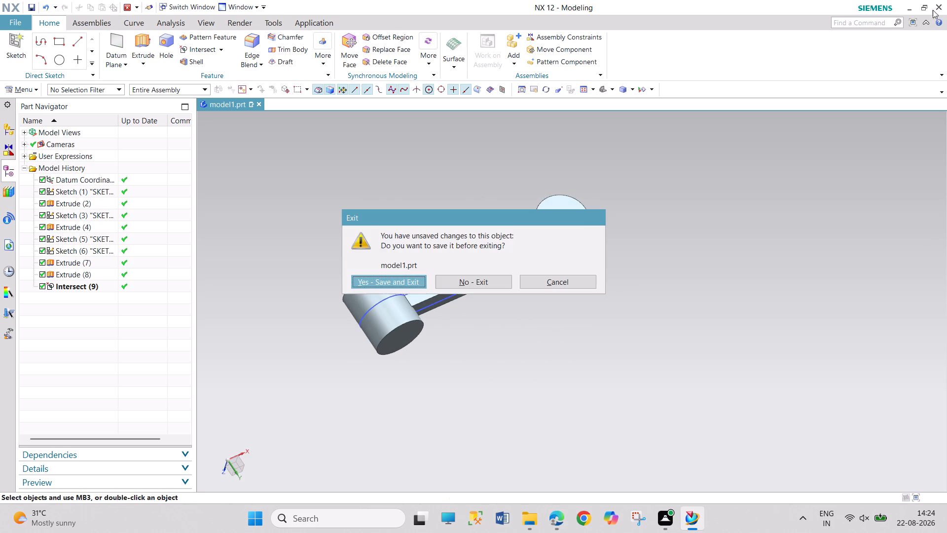
{"action": "left_click", "coordinate": [478, 282]}
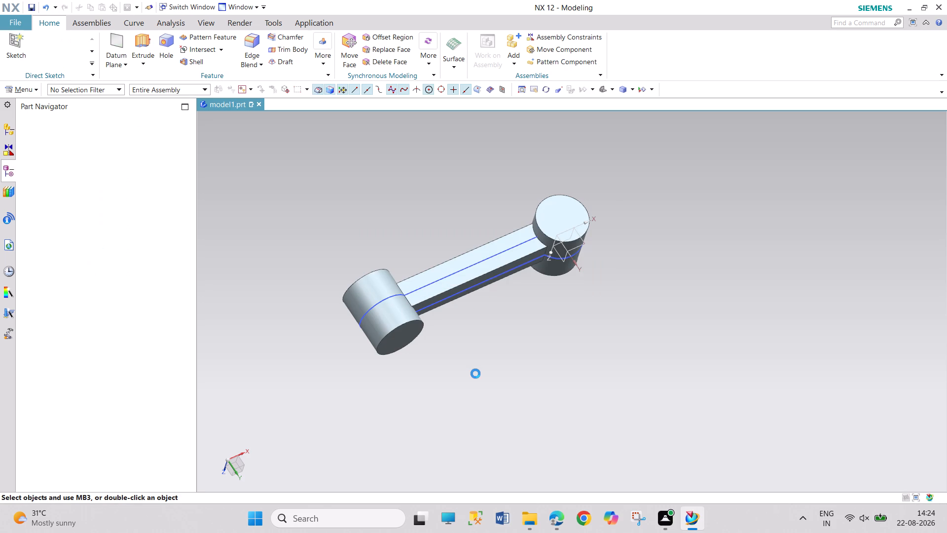
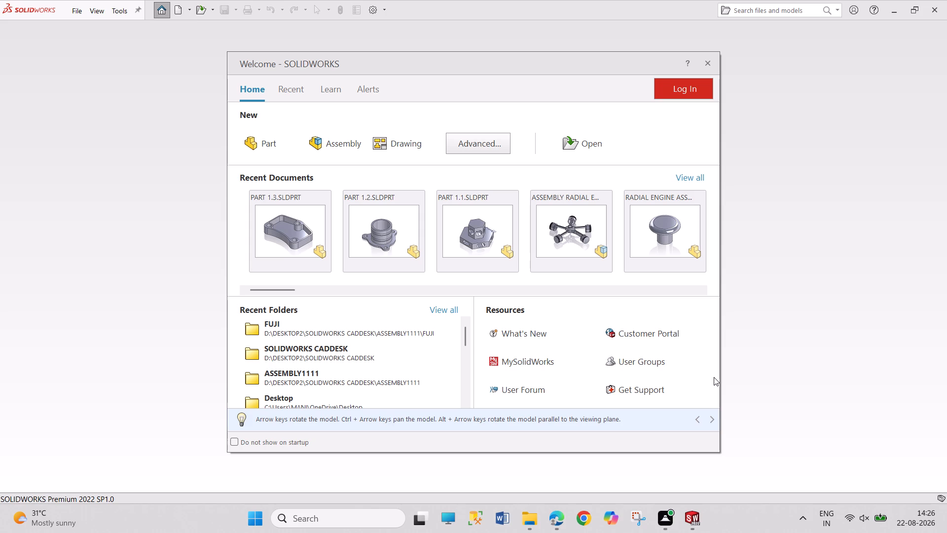
Dismiss the SOLIDWORKS welcome window and create a new part document.
{"action": "left_click", "coordinate": [770, 364]}
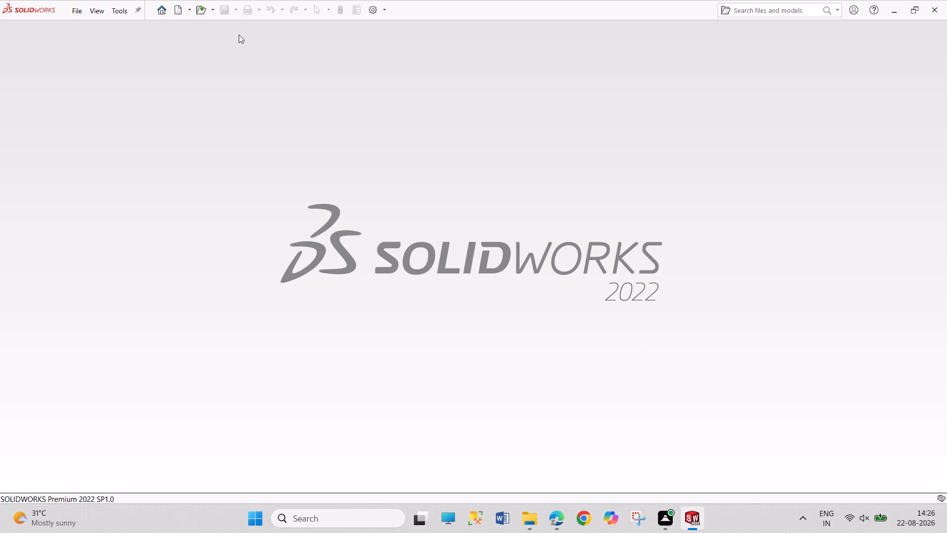
{"action": "left_click", "coordinate": [179, 6]}
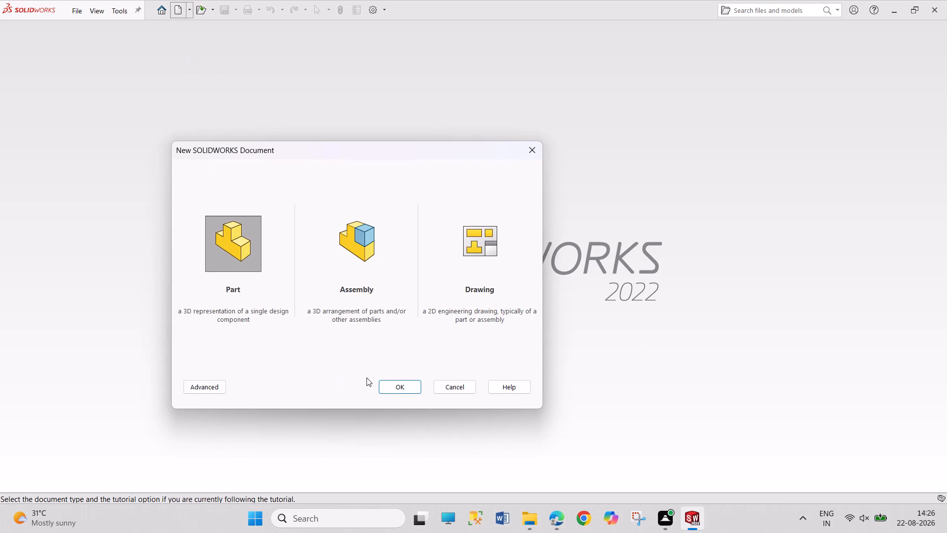
{"action": "left_click", "coordinate": [383, 387]}
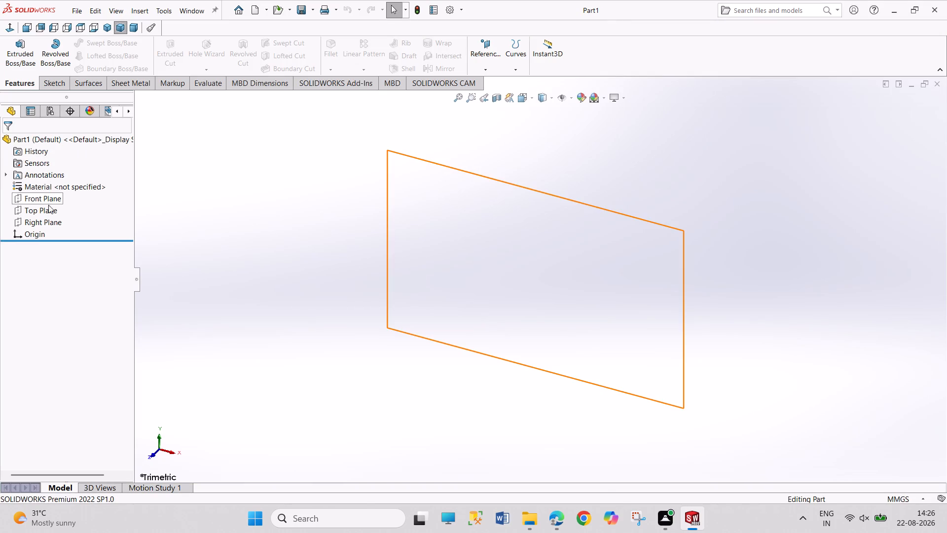
Sketch a circle centred on the origin on the Top Plane.
{"action": "left_click", "coordinate": [48, 207]}
{"action": "left_click", "coordinate": [53, 195]}
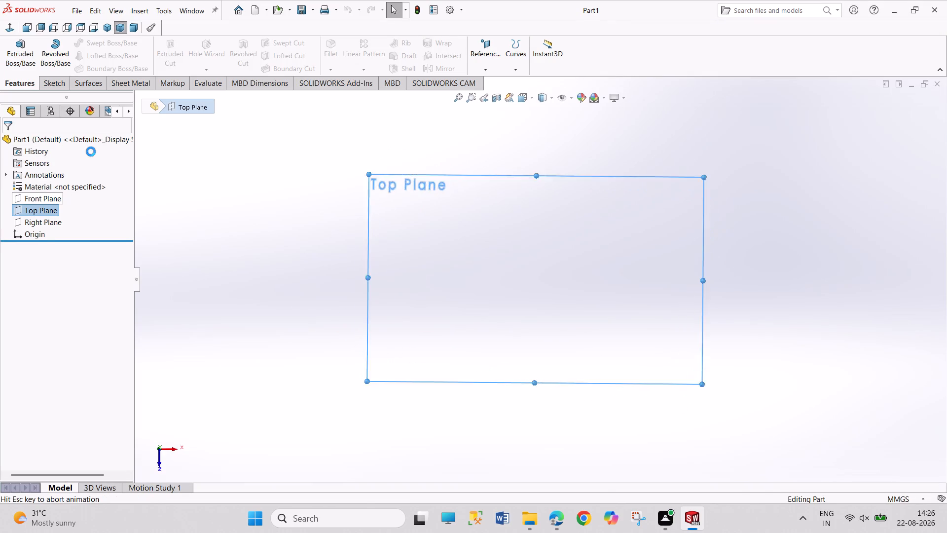
{"action": "left_click", "coordinate": [109, 43]}
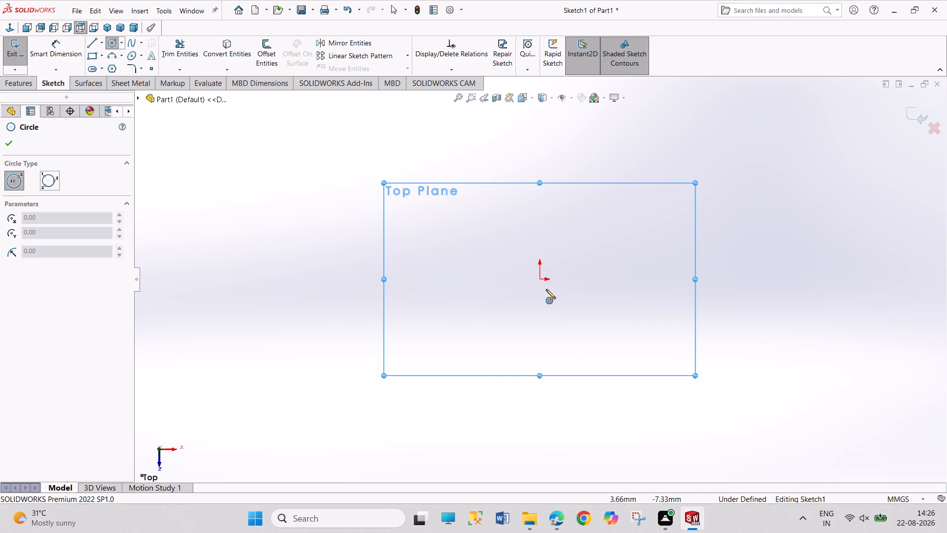
{"action": "left_click", "coordinate": [541, 280]}
{"action": "left_click", "coordinate": [555, 325]}
{"action": "right_click_drag", "start_coordinate": [613, 345], "coordinate": [619, 230]}
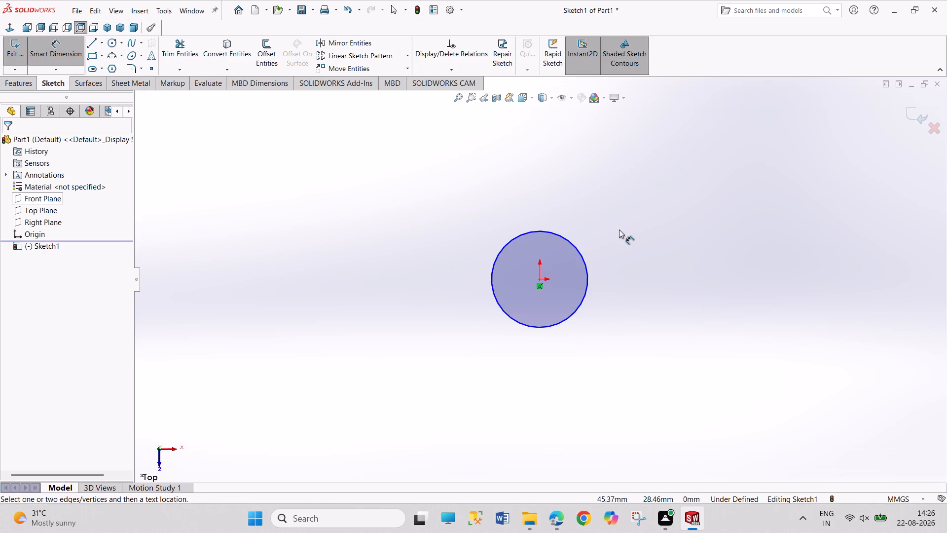
{"action": "right_click", "coordinate": [619, 229]}
{"action": "left_click", "coordinate": [632, 258]}
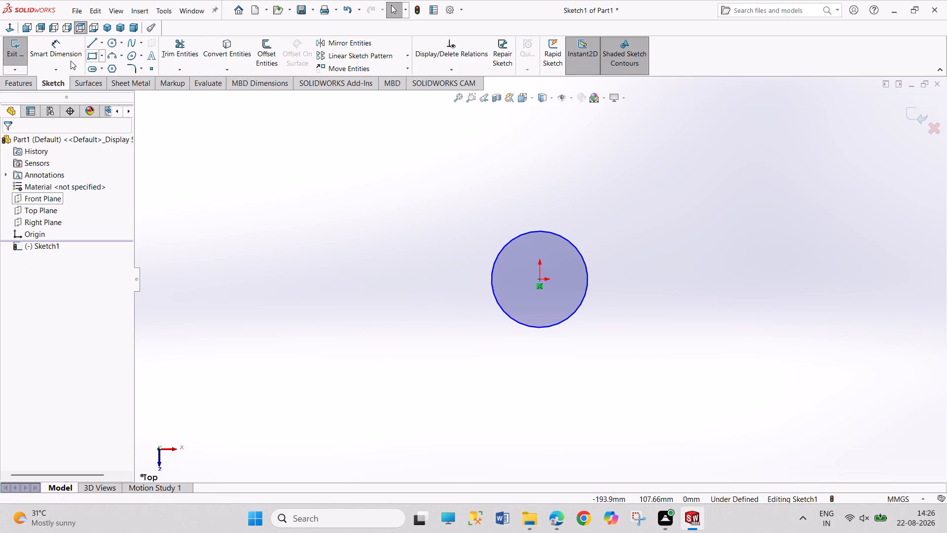
{"action": "left_click", "coordinate": [15, 51]}
Extrude the Top Plane circle as a boss with a Mid Plane depth of 40 mm.
{"action": "left_click", "coordinate": [22, 54]}
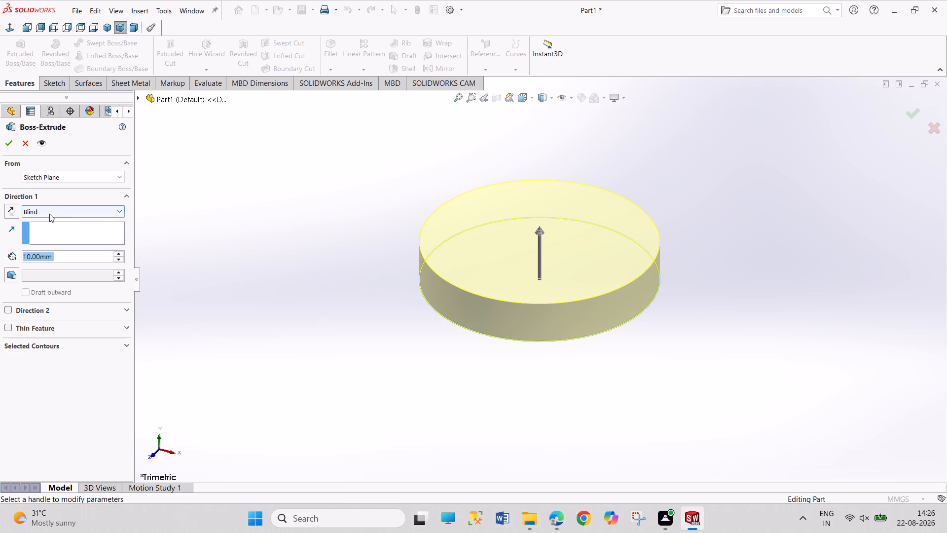
{"action": "left_click", "coordinate": [49, 214]}
{"action": "left_click", "coordinate": [56, 265]}
{"action": "double_click", "coordinate": [118, 254]}
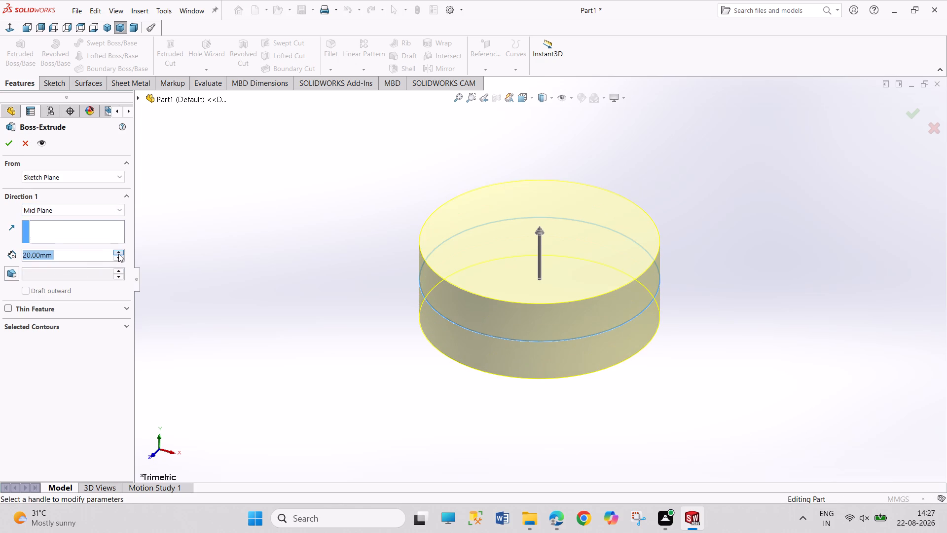
{"action": "left_click", "coordinate": [118, 254]}
{"action": "left_click", "coordinate": [11, 141]}
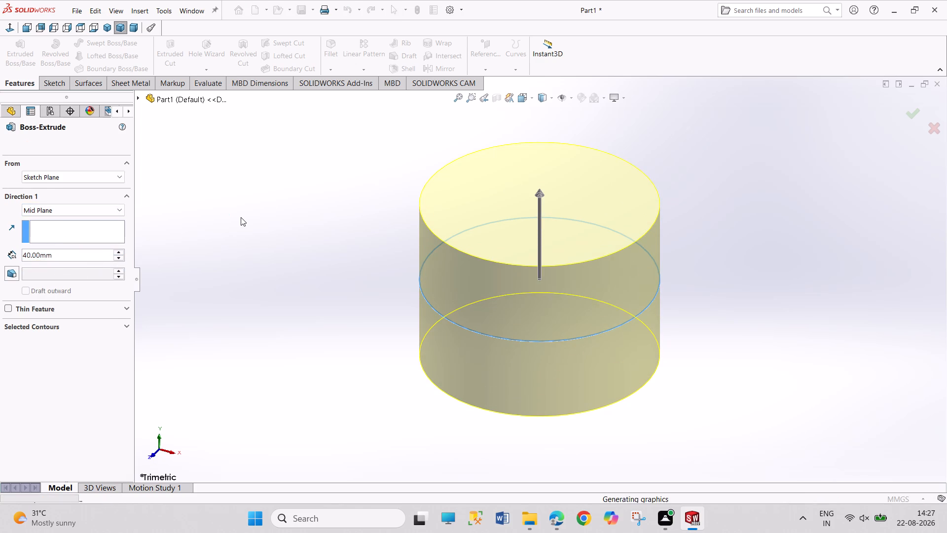
Sketch a circle about 45 mm in diameter on the Right Plane, level with the origin and about 130 mm from it along Z.
{"action": "scroll", "coordinate": [241, 217], "scroll_direction": "down", "scroll_amount": 4}
{"action": "scroll", "coordinate": [238, 222], "scroll_direction": "up", "scroll_amount": 10}
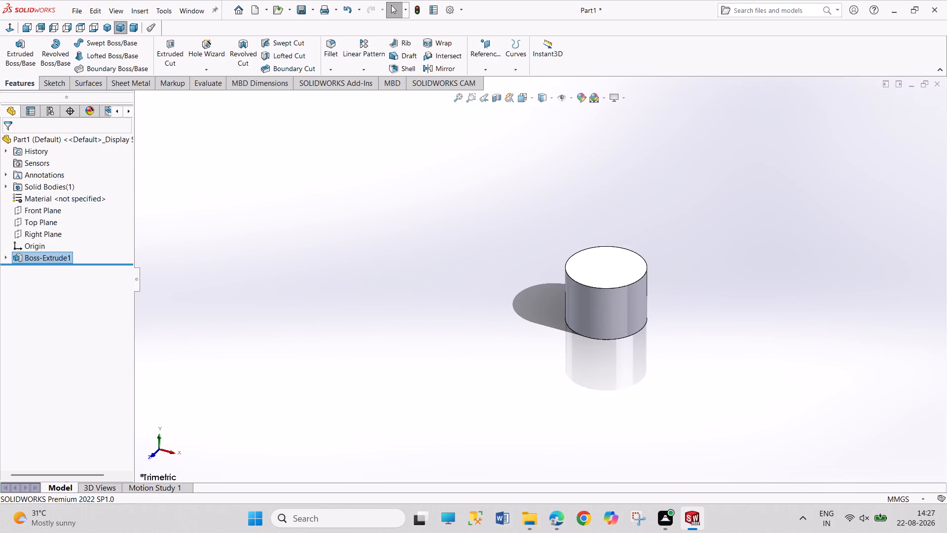
{"action": "left_click", "coordinate": [51, 87]}
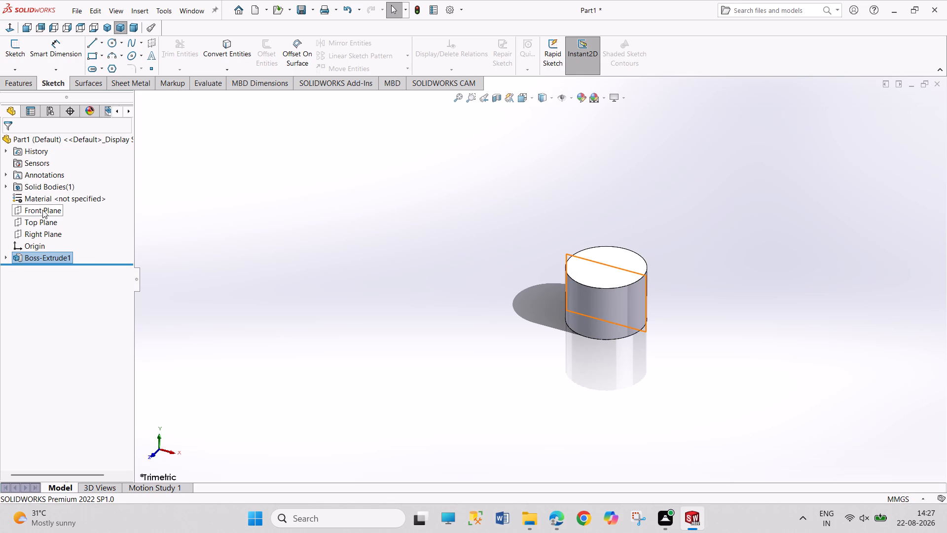
{"action": "left_click", "coordinate": [42, 239]}
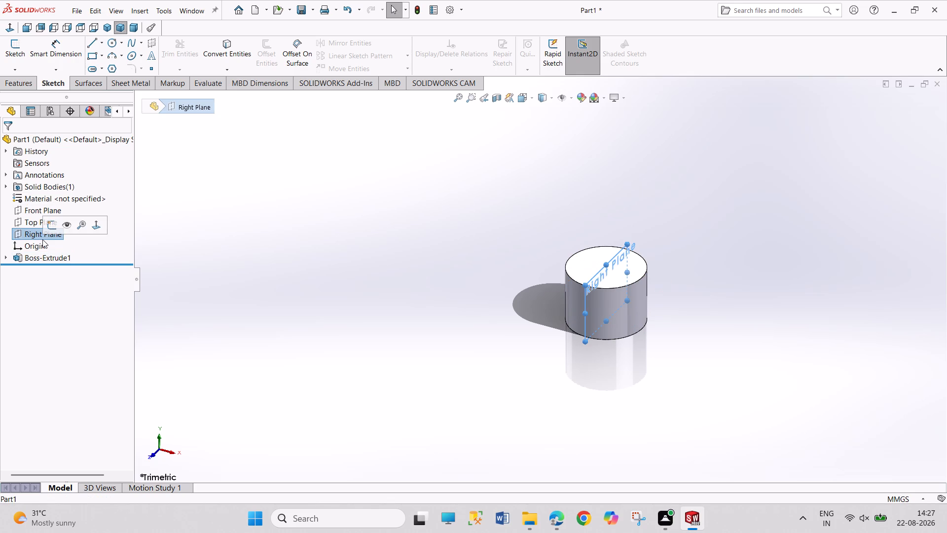
{"action": "left_click", "coordinate": [47, 226]}
{"action": "scroll", "coordinate": [124, 216], "scroll_direction": "down", "scroll_amount": 1}
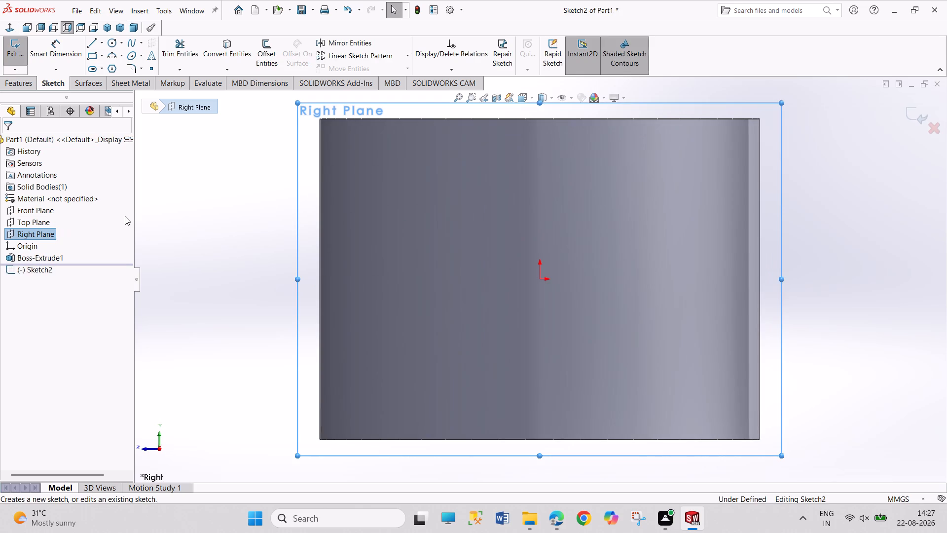
{"action": "scroll", "coordinate": [125, 216], "scroll_direction": "down", "scroll_amount": 1}
{"action": "scroll", "coordinate": [142, 216], "scroll_direction": "up", "scroll_amount": 2}
{"action": "scroll", "coordinate": [83, 225], "scroll_direction": "up", "scroll_amount": 2}
{"action": "scroll", "coordinate": [202, 246], "scroll_direction": "down", "scroll_amount": 1}
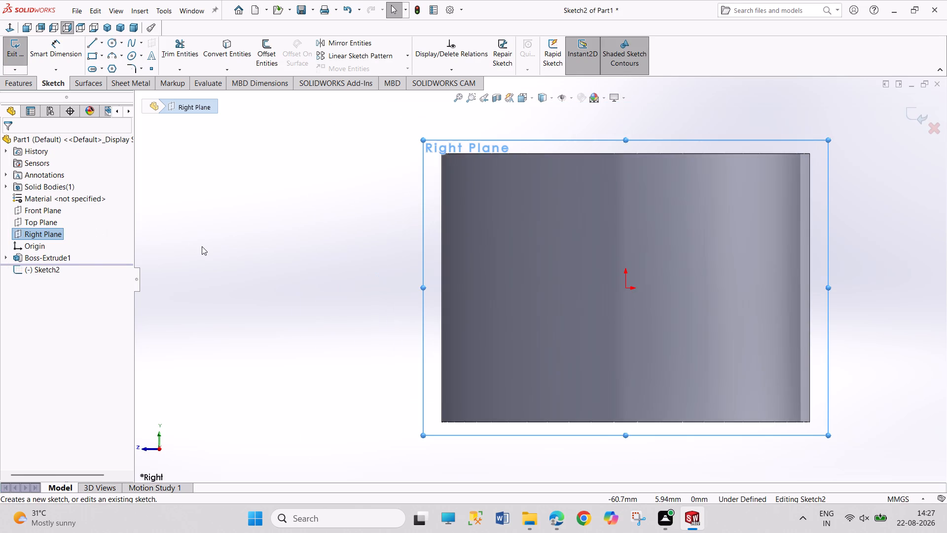
{"action": "scroll", "coordinate": [202, 246], "scroll_direction": "up", "scroll_amount": 5}
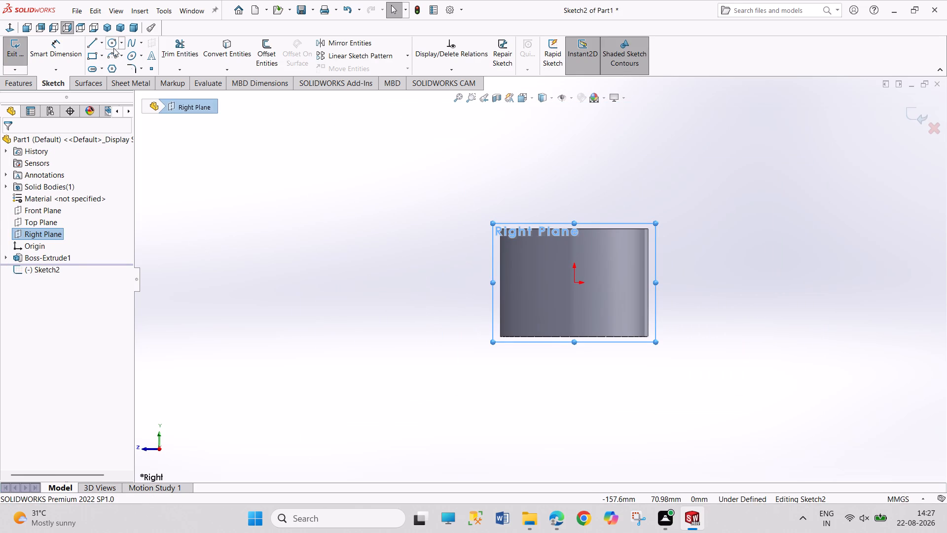
{"action": "left_click", "coordinate": [112, 46]}
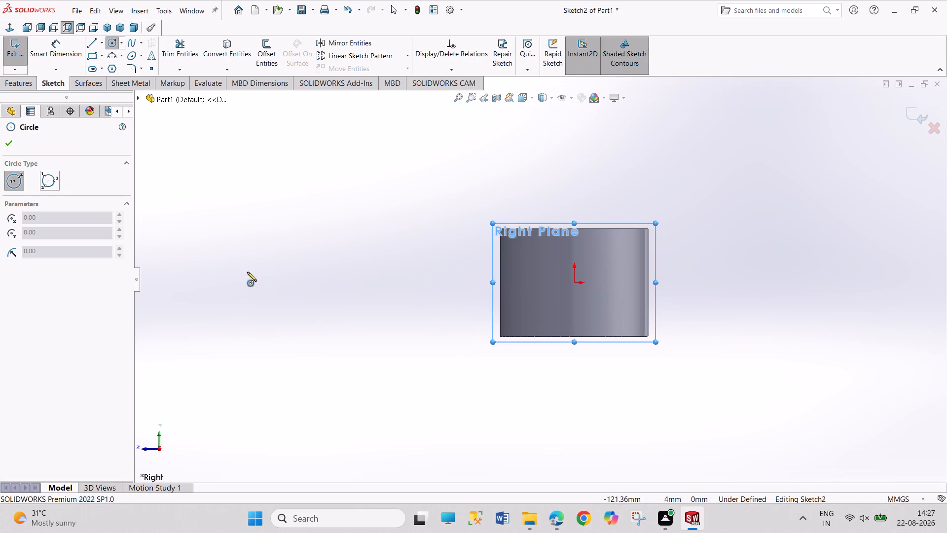
{"action": "left_click", "coordinate": [224, 282]}
{"action": "left_click", "coordinate": [243, 340]}
{"action": "right_click_drag", "start_coordinate": [331, 347], "coordinate": [334, 245]}
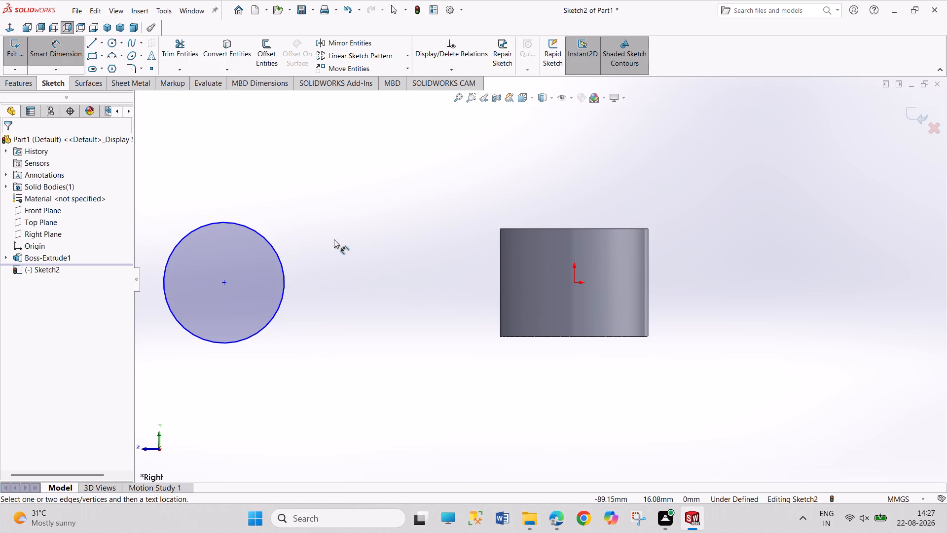
{"action": "right_click", "coordinate": [334, 239]}
{"action": "left_click", "coordinate": [353, 273]}
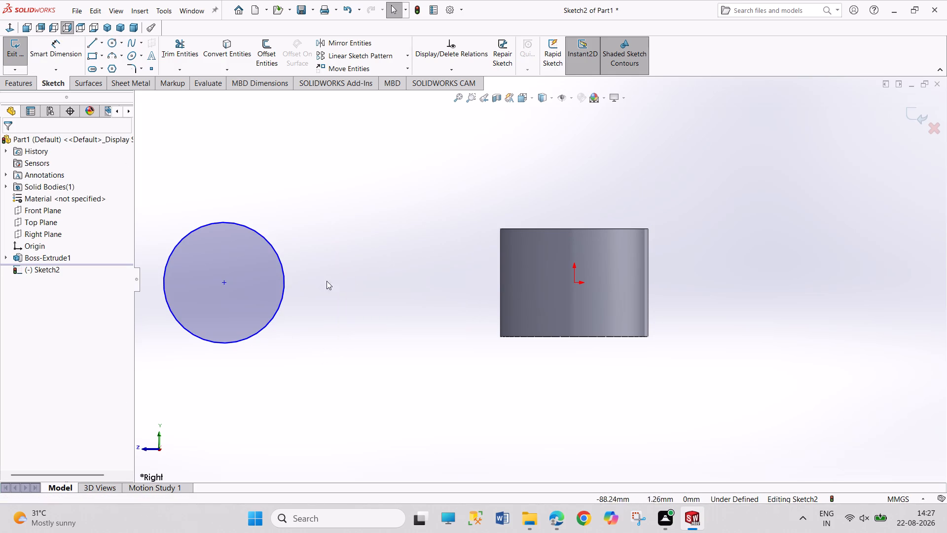
{"action": "left_click", "coordinate": [14, 54]}
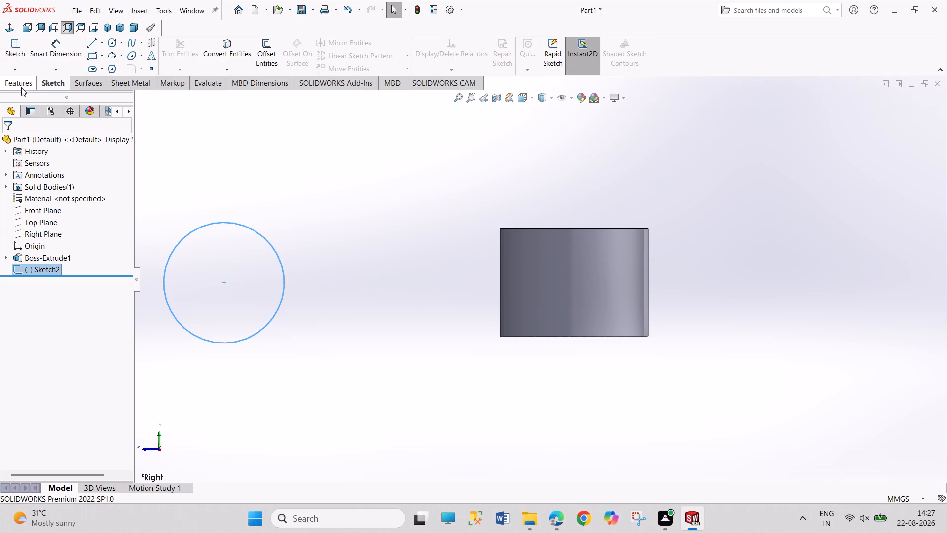
Extrude the Right Plane circle as a second boss with a Mid Plane depth of 40 mm.
{"action": "left_click", "coordinate": [21, 87]}
{"action": "left_click", "coordinate": [22, 57]}
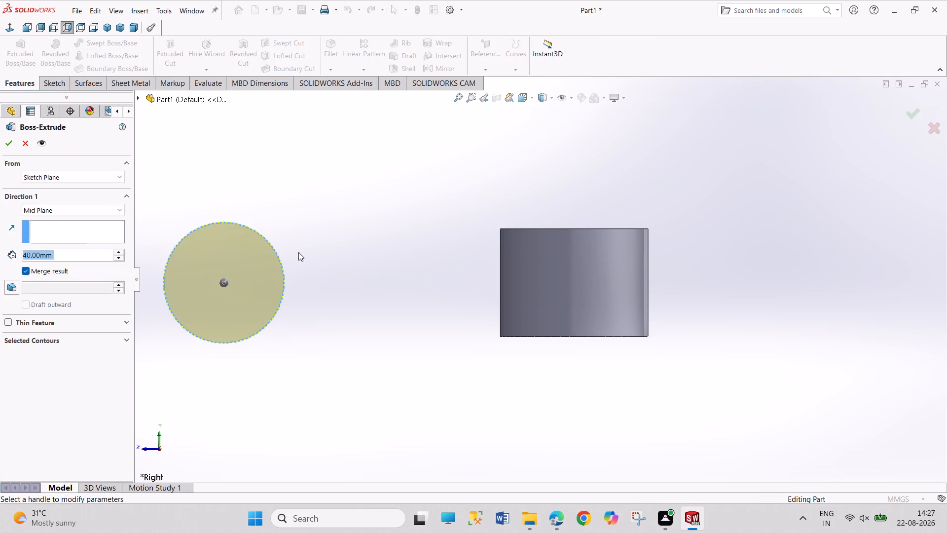
{"action": "middle_click_drag", "start_coordinate": [206, 171], "coordinate": [230, 241]}
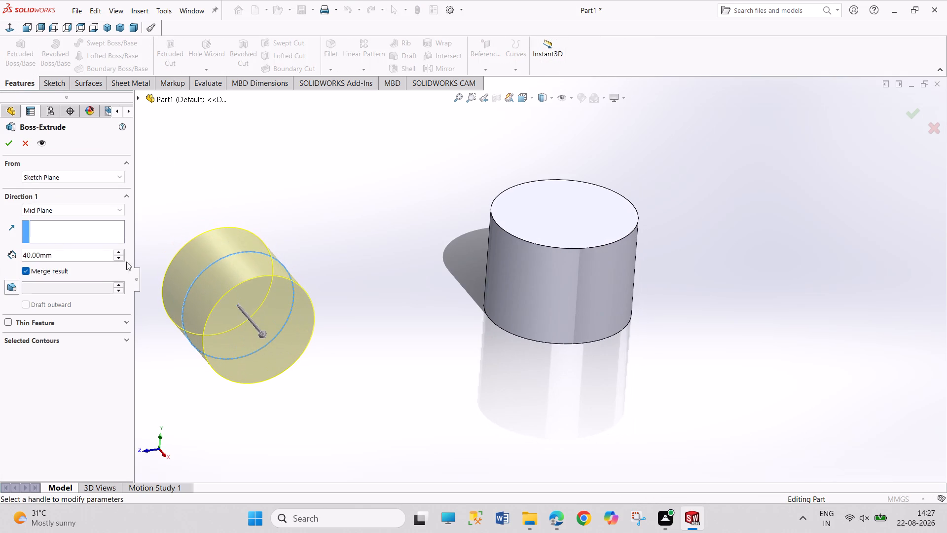
{"action": "left_click", "coordinate": [9, 143]}
{"action": "left_click", "coordinate": [319, 213]}
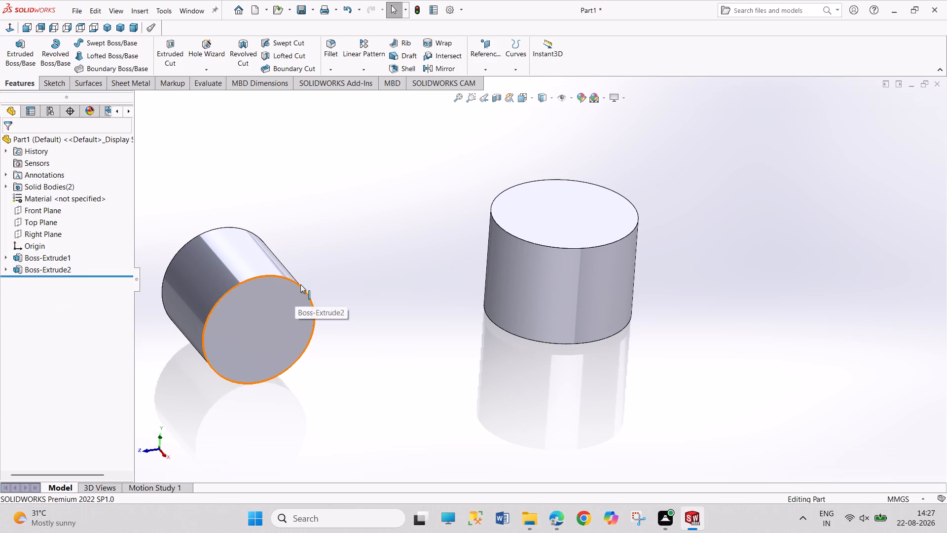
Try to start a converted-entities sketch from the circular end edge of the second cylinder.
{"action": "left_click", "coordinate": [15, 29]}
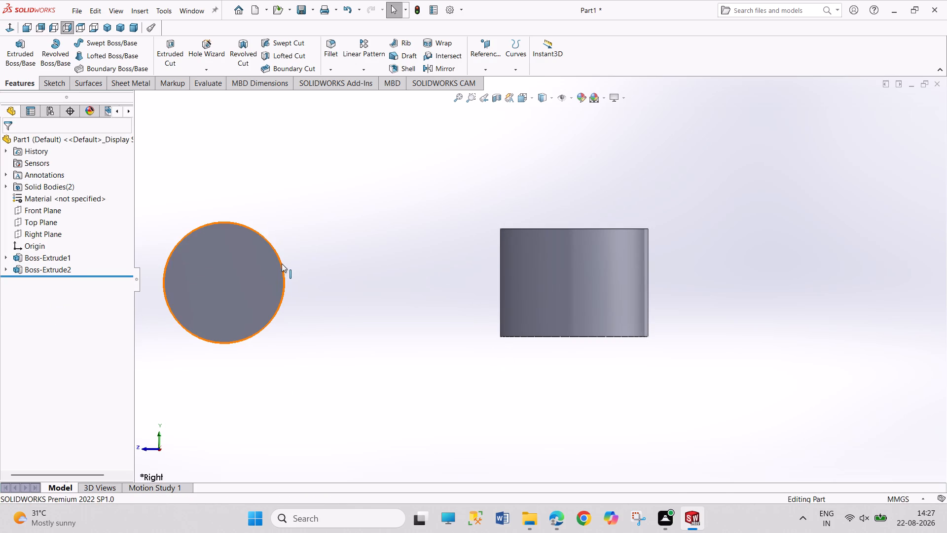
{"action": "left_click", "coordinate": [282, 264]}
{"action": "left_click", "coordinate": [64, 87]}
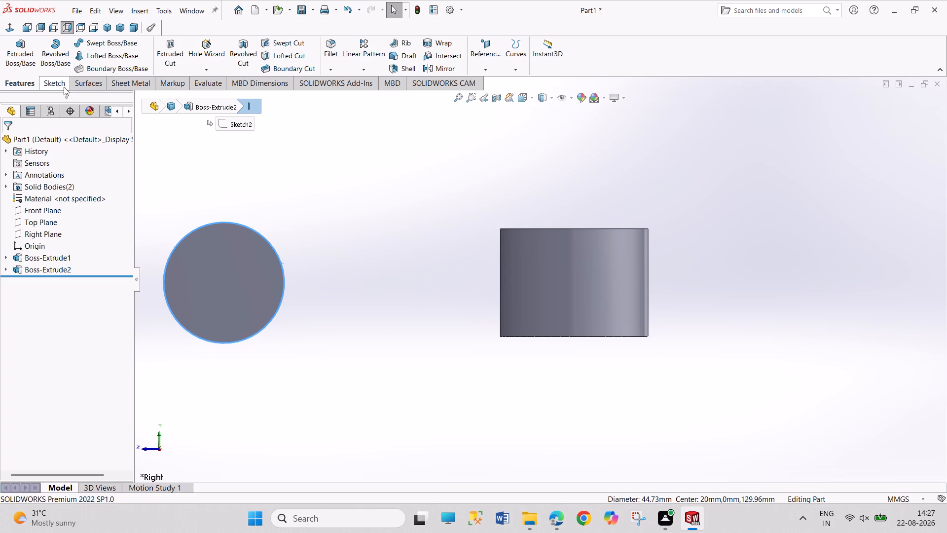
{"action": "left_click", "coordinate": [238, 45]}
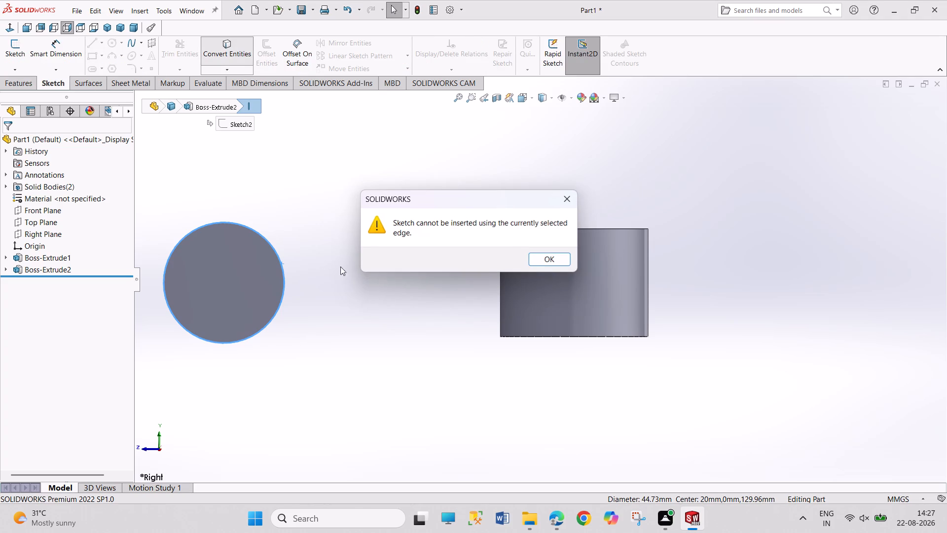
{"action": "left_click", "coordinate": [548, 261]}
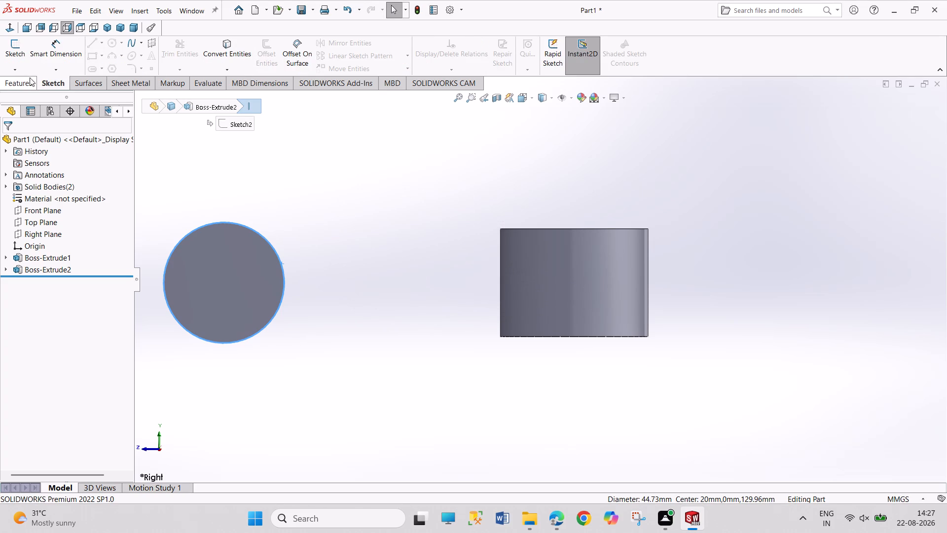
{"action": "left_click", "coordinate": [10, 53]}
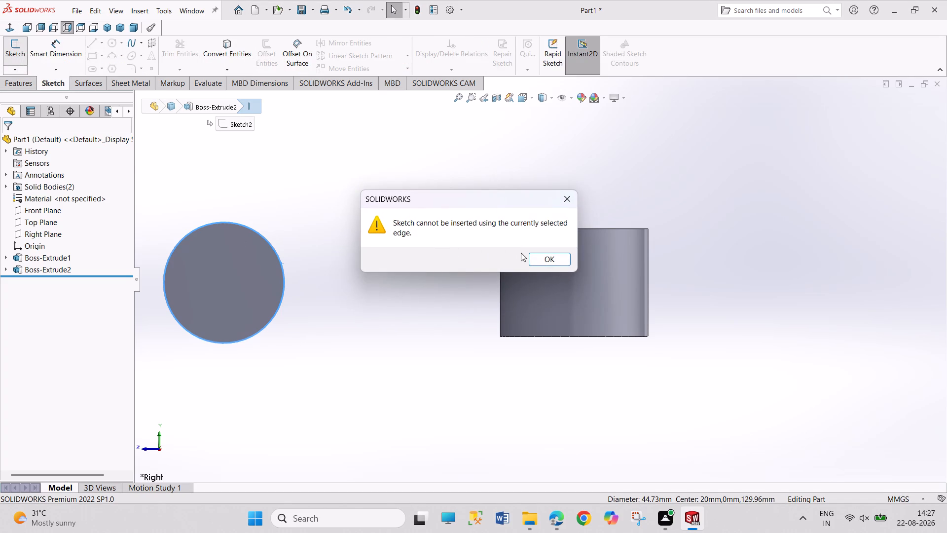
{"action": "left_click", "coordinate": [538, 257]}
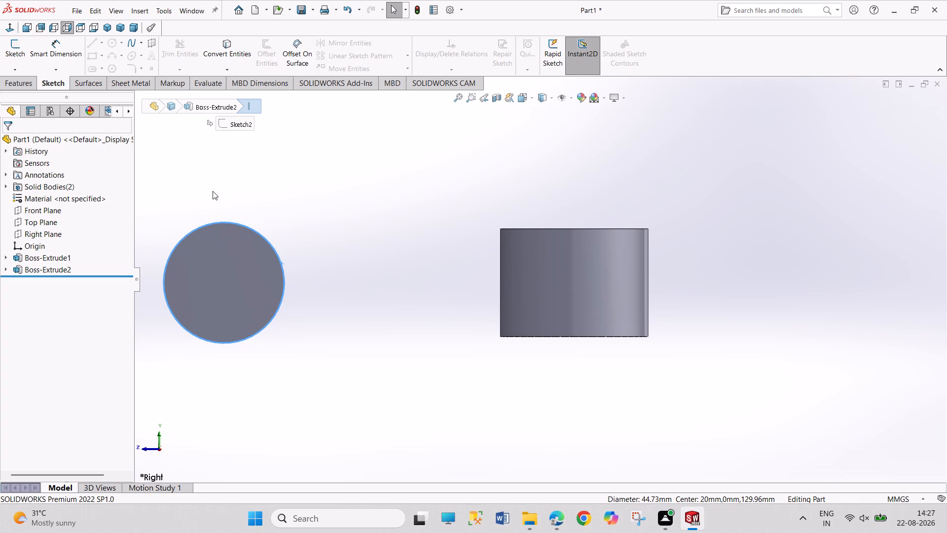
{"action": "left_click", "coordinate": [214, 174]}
Start a sketch on the second cylinder's flat end face and convert the face outline into a sketch circle.
{"action": "left_click", "coordinate": [231, 259]}
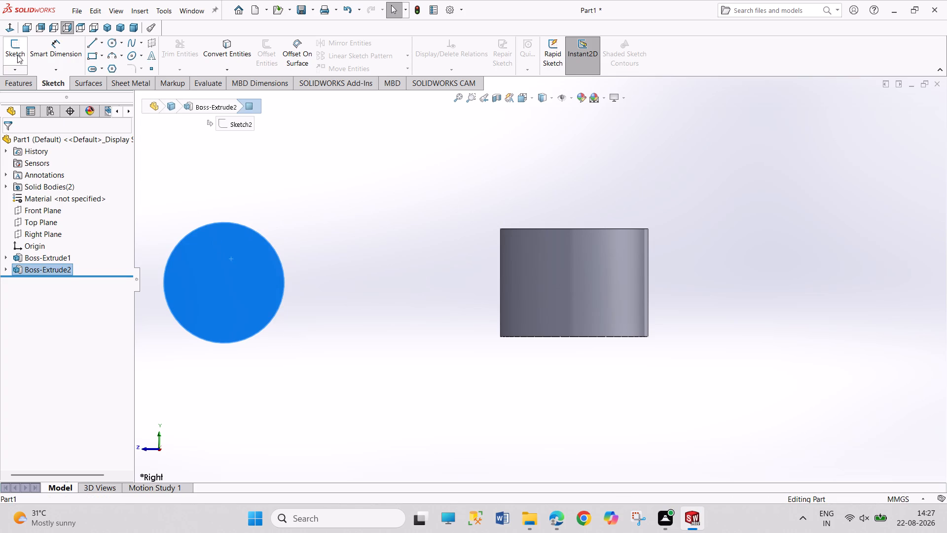
{"action": "left_click", "coordinate": [17, 55]}
{"action": "left_click", "coordinate": [232, 45]}
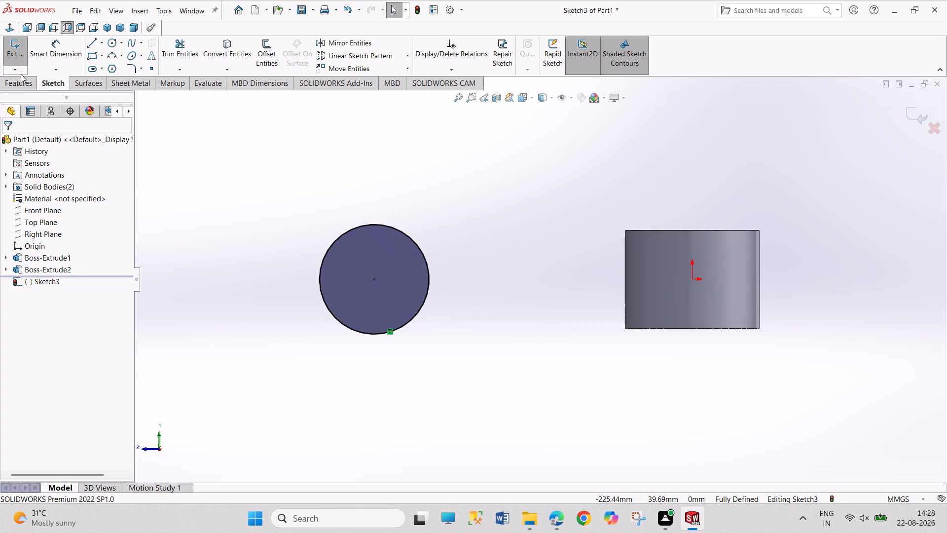
{"action": "left_click", "coordinate": [16, 61]}
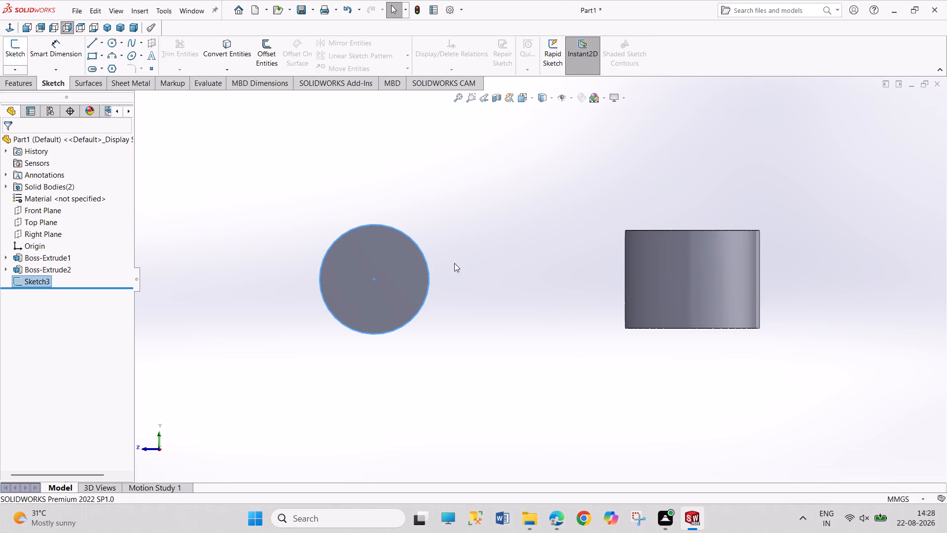
Reopen the converted circle sketch and draw two converging lines, about 111 and 112 mm long, joined by a vertical line inside the first cylinder's outline.
{"action": "right_click", "coordinate": [421, 307]}
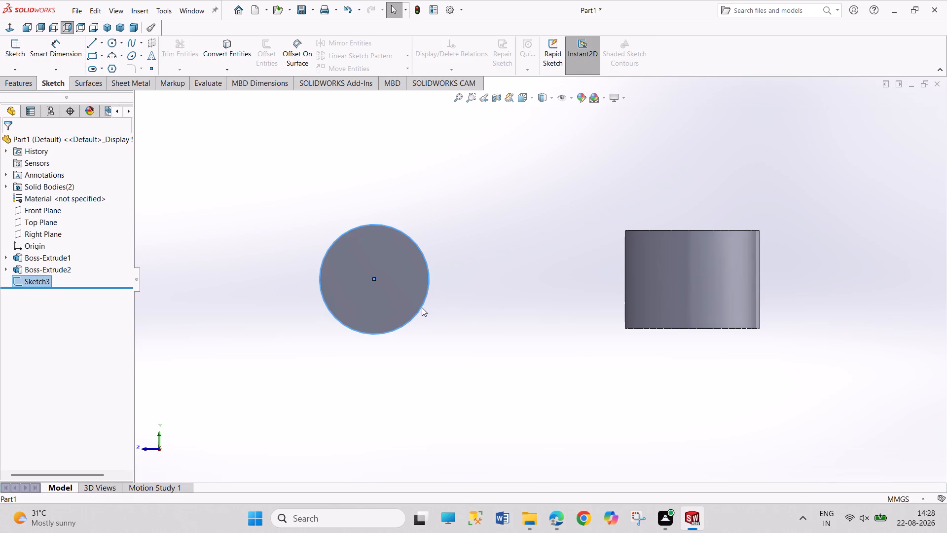
{"action": "left_click", "coordinate": [430, 281]}
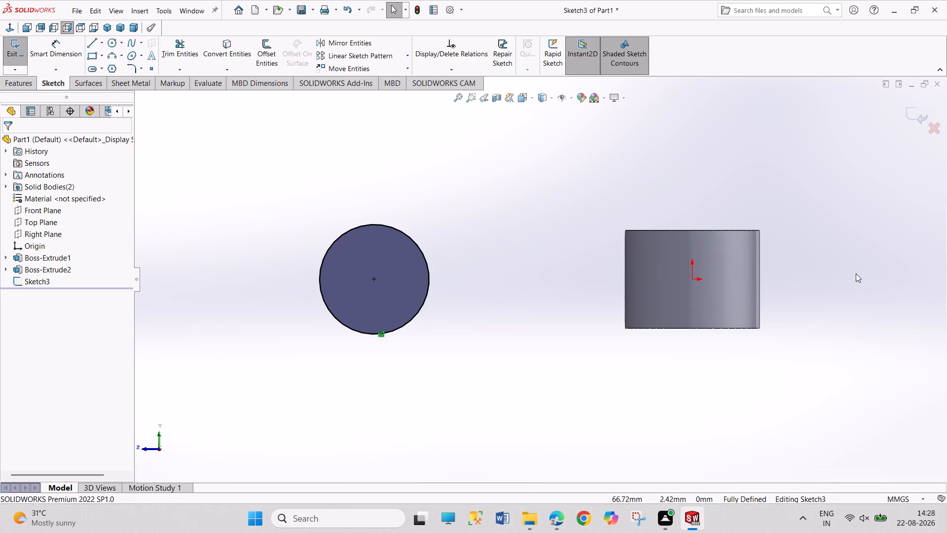
{"action": "scroll", "coordinate": [869, 273], "scroll_direction": "up", "scroll_amount": 2}
{"action": "scroll", "coordinate": [869, 273], "scroll_direction": "down", "scroll_amount": 1}
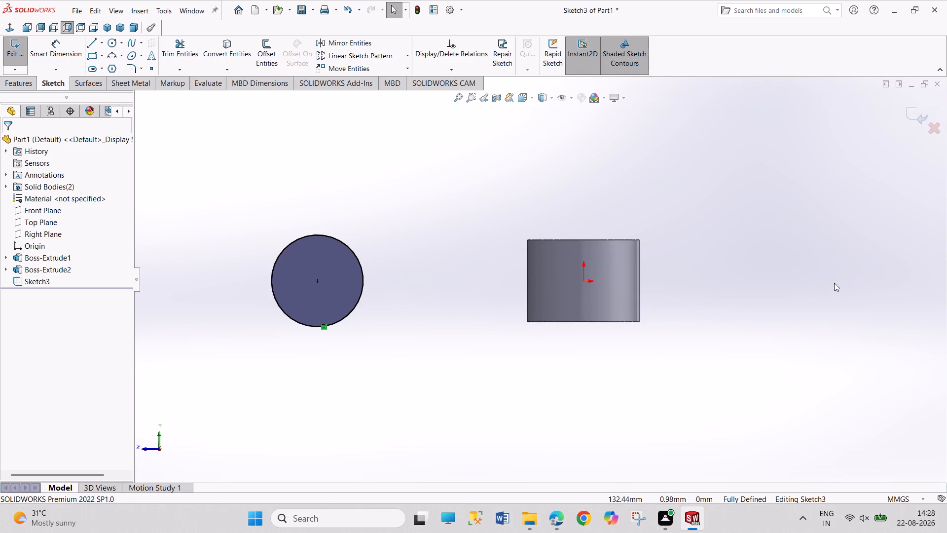
{"action": "left_click", "coordinate": [87, 44]}
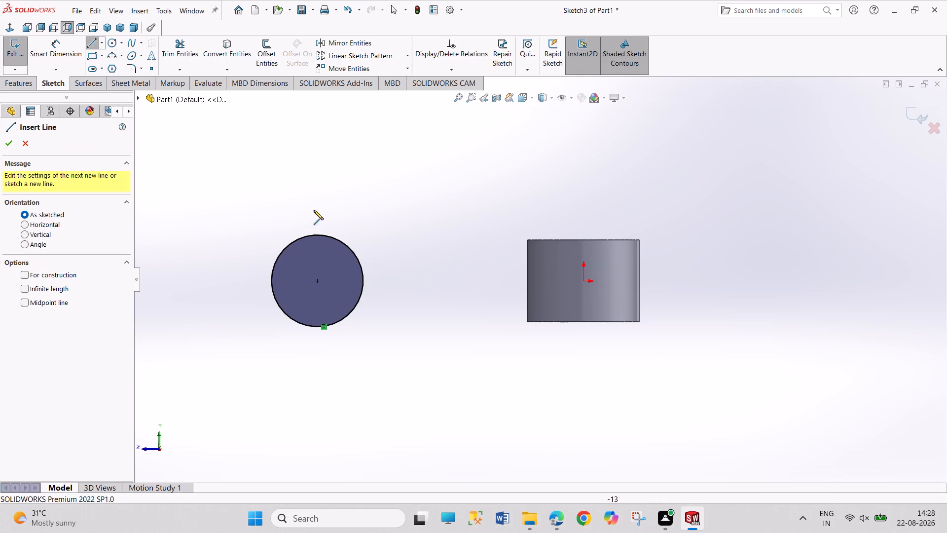
{"action": "left_click_drag", "start_coordinate": [312, 225], "coordinate": [312, 225]}
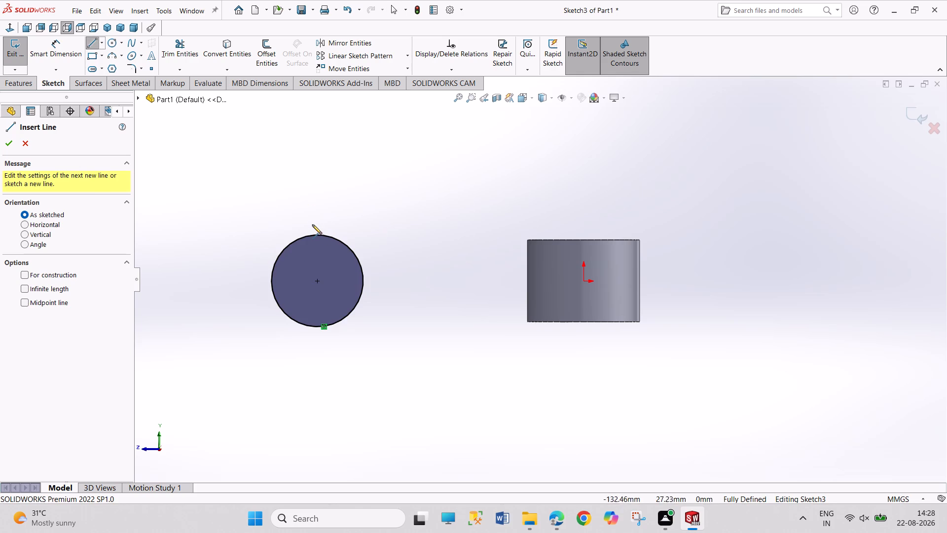
{"action": "left_click_drag", "start_coordinate": [312, 225], "coordinate": [319, 225]}
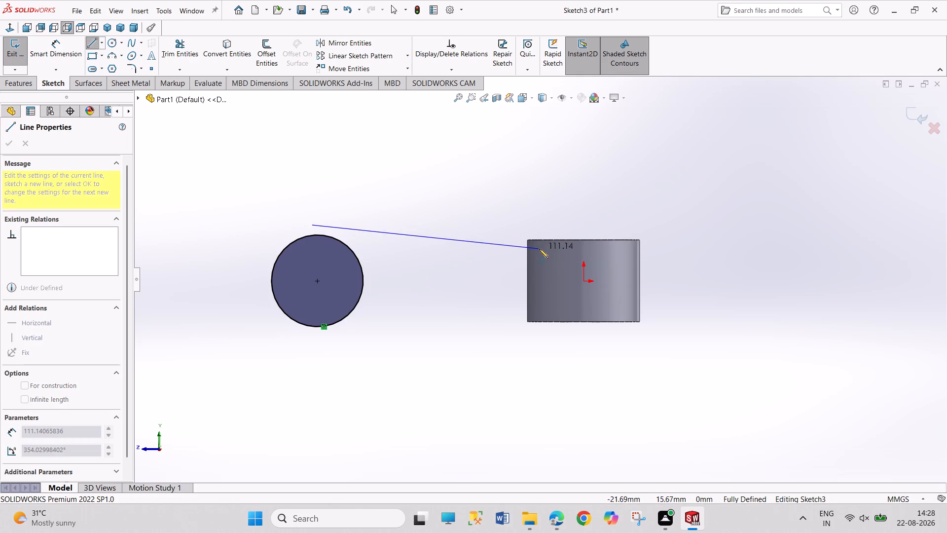
{"action": "left_click", "coordinate": [539, 249]}
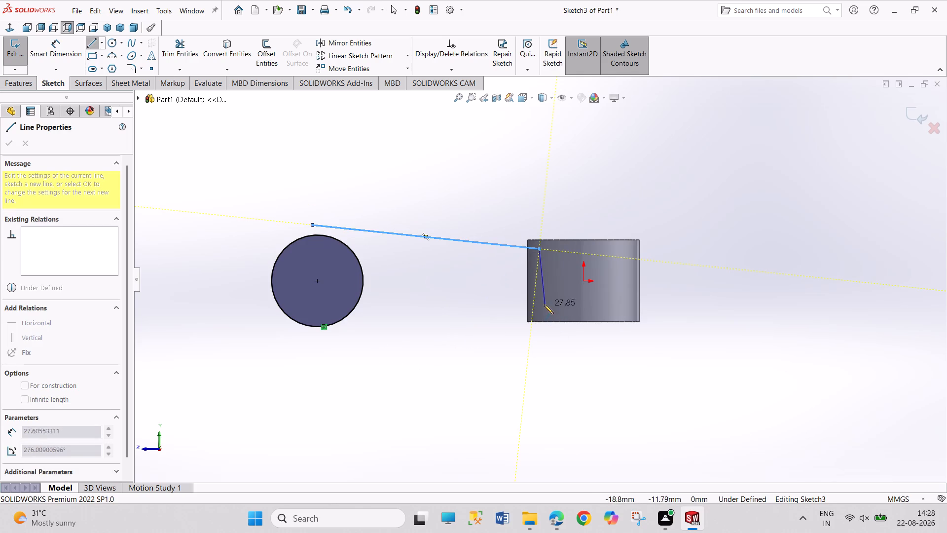
{"action": "left_click", "coordinate": [541, 314]}
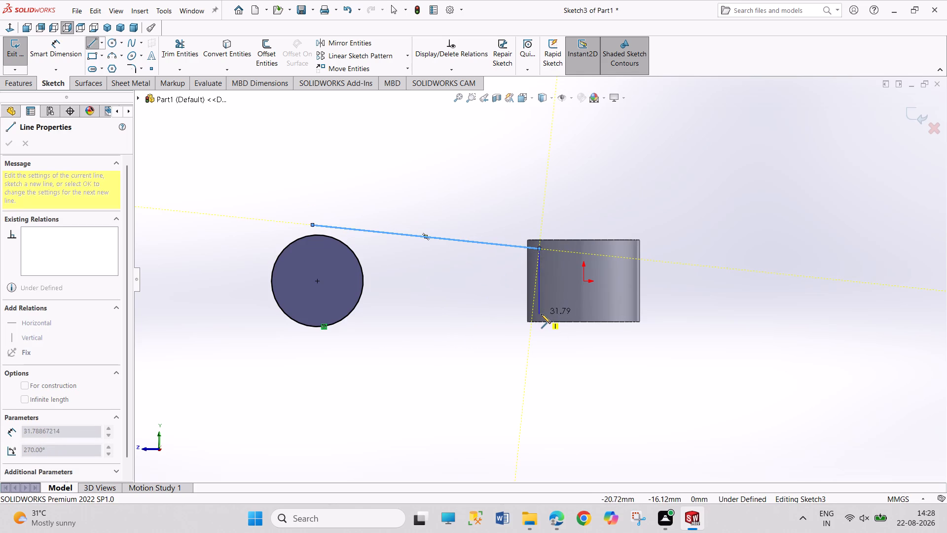
{"action": "left_click", "coordinate": [313, 351]}
{"action": "right_click", "coordinate": [329, 379]}
{"action": "left_click", "coordinate": [347, 381]}
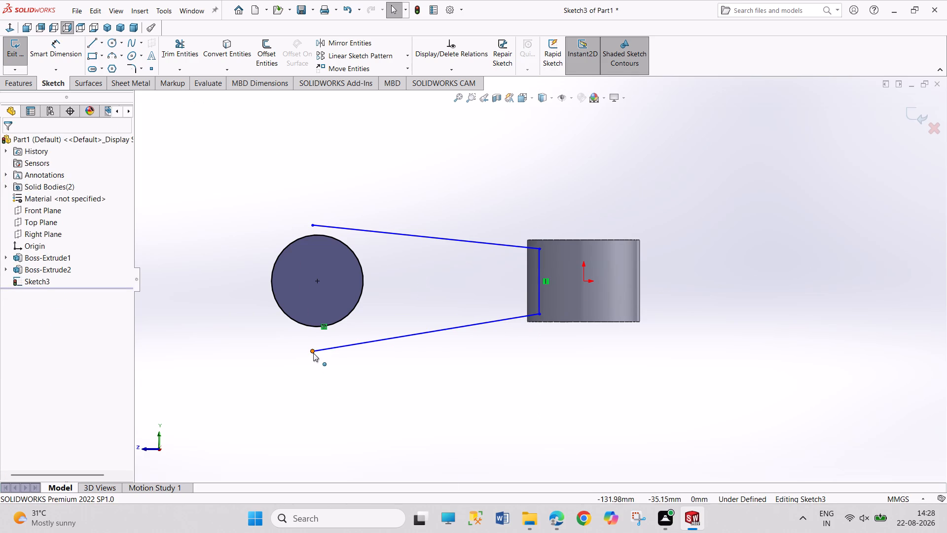
Make the lower line's free endpoint coincident with the converted circle and the line tangent to that circle.
{"action": "left_click", "coordinate": [313, 352]}
{"action": "left_click", "coordinate": [330, 326], "text": "ctrl"}
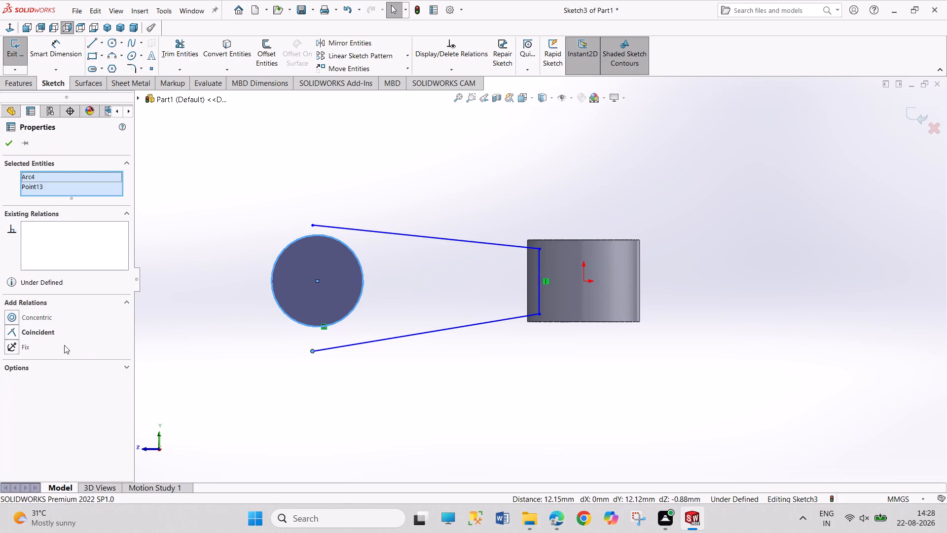
{"action": "left_click", "coordinate": [45, 335]}
{"action": "left_click_drag", "start_coordinate": [304, 388], "coordinate": [334, 385]}
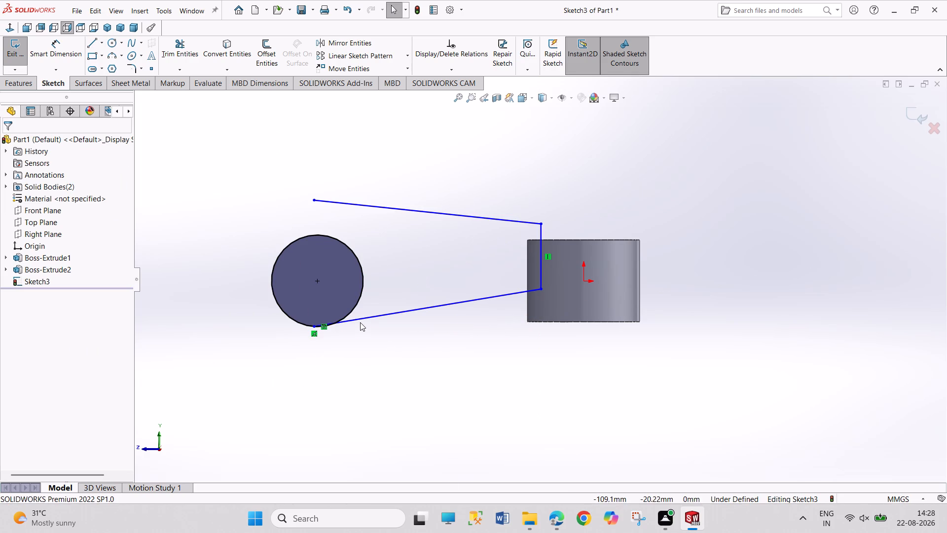
{"action": "left_click", "coordinate": [360, 322]}
{"action": "left_click", "coordinate": [360, 321]}
{"action": "left_click", "coordinate": [353, 312], "text": "ctrl"}
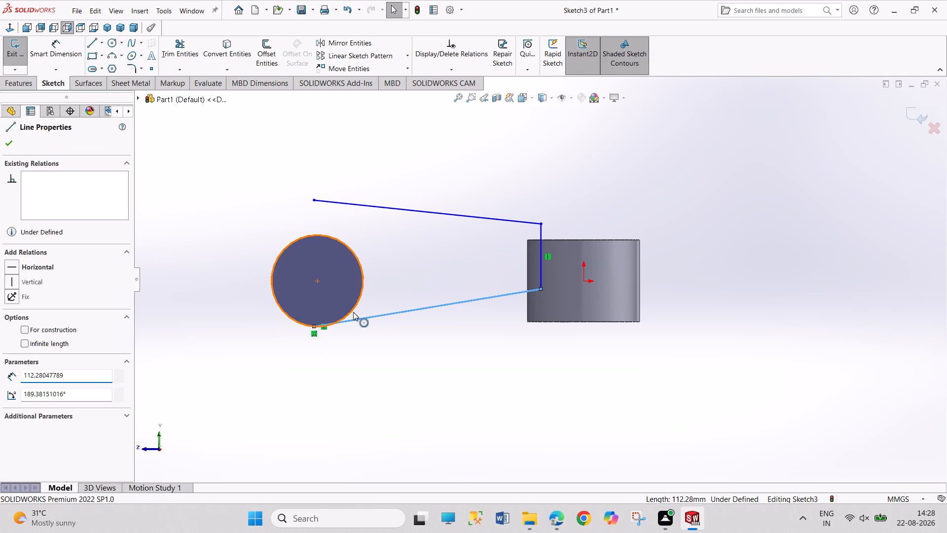
{"action": "left_click", "coordinate": [42, 319]}
{"action": "left_click", "coordinate": [171, 391]}
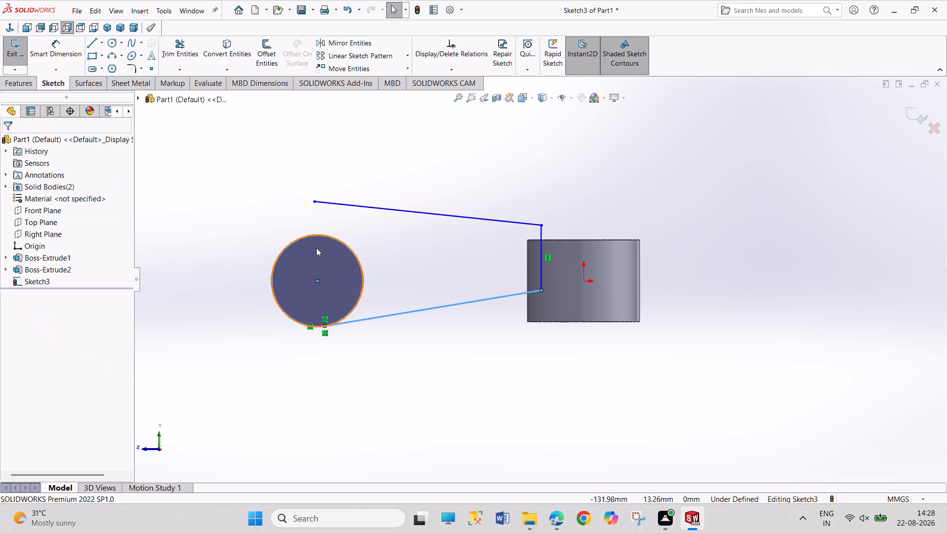
Make the upper line's free endpoint coincident with the converted circle and the line tangent to that circle.
{"action": "left_click", "coordinate": [314, 202]}
{"action": "left_click", "coordinate": [315, 233], "text": "ctrl"}
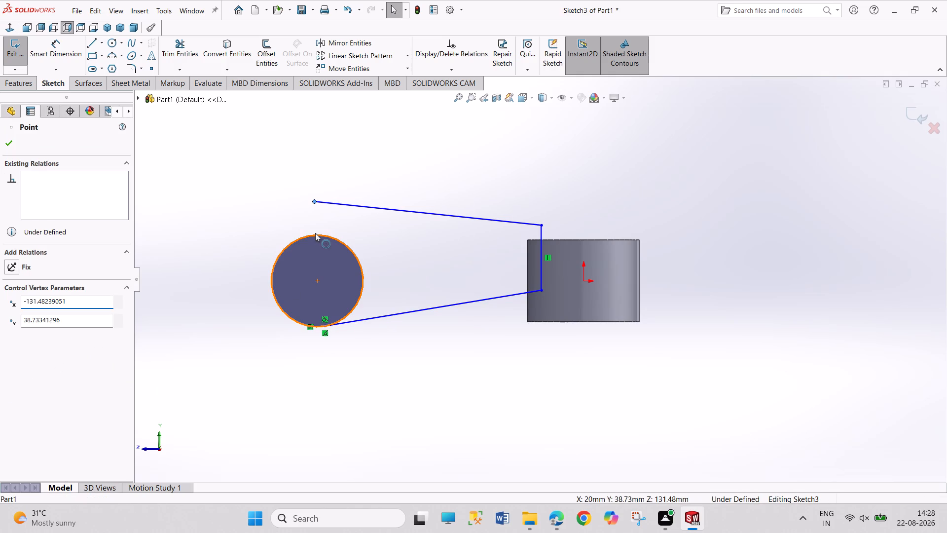
{"action": "left_click", "coordinate": [40, 332]}
{"action": "left_click", "coordinate": [151, 354]}
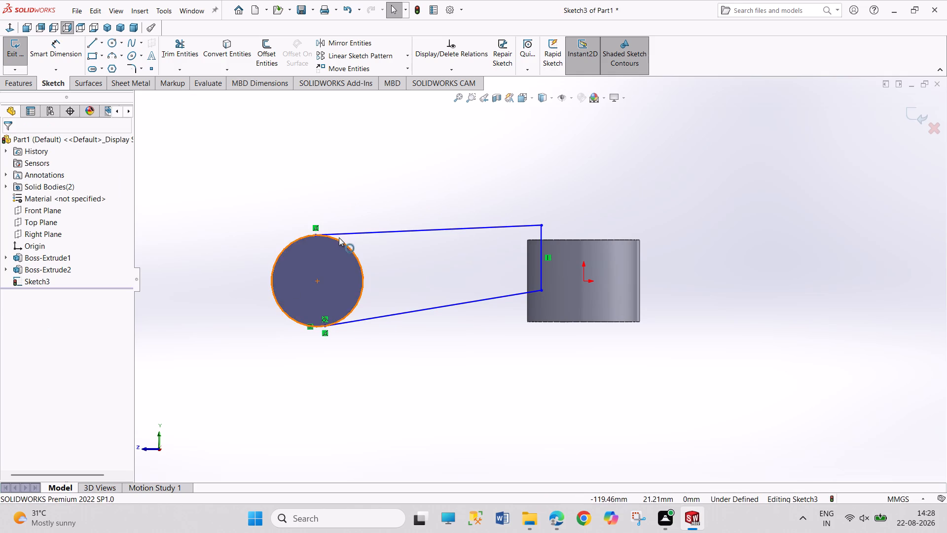
{"action": "left_click", "coordinate": [340, 236]}
{"action": "left_click", "coordinate": [341, 243], "text": "ctrl"}
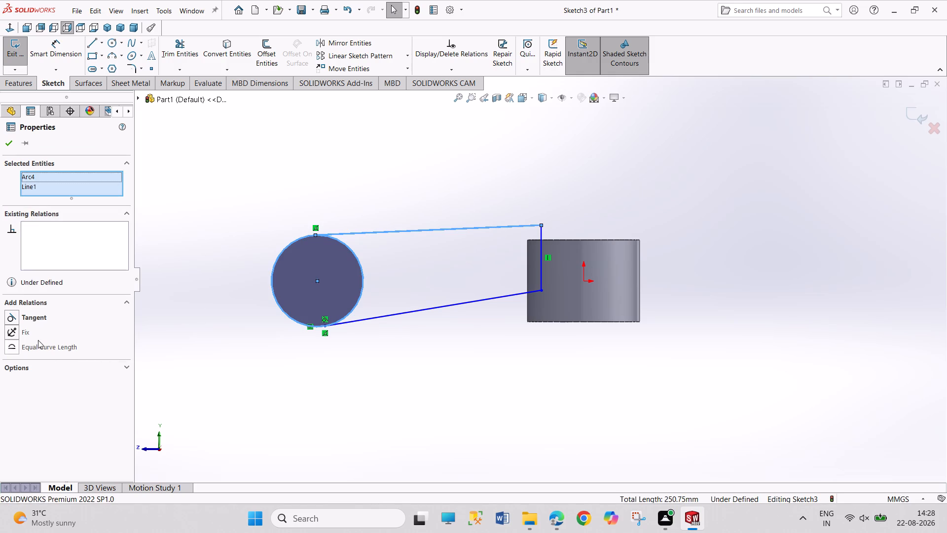
{"action": "left_click", "coordinate": [38, 316]}
{"action": "left_click_drag", "start_coordinate": [203, 406], "coordinate": [223, 408]}
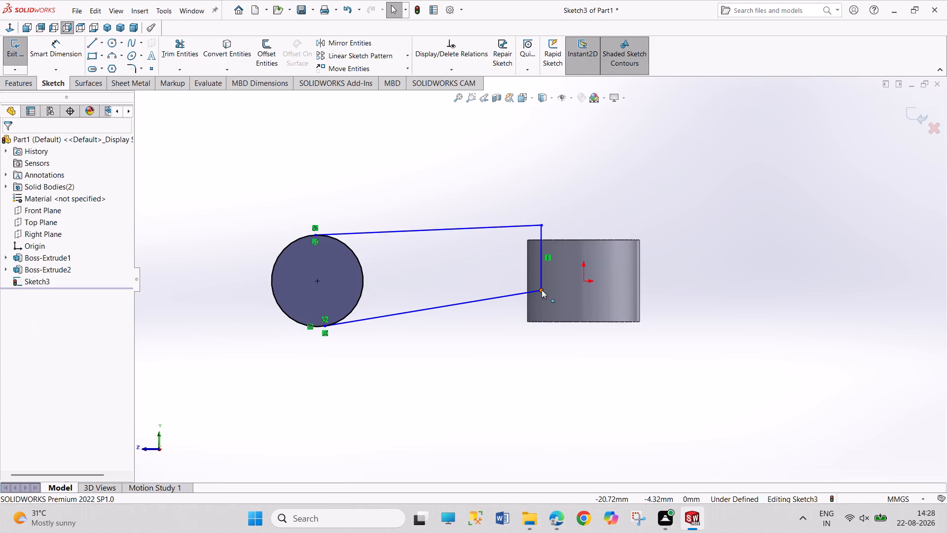
Move the vertical end line's corners to about 14 mm above and 13 mm below the origin, within the first cylinder's outline.
{"action": "left_click_drag", "start_coordinate": [542, 290], "coordinate": [542, 308]}
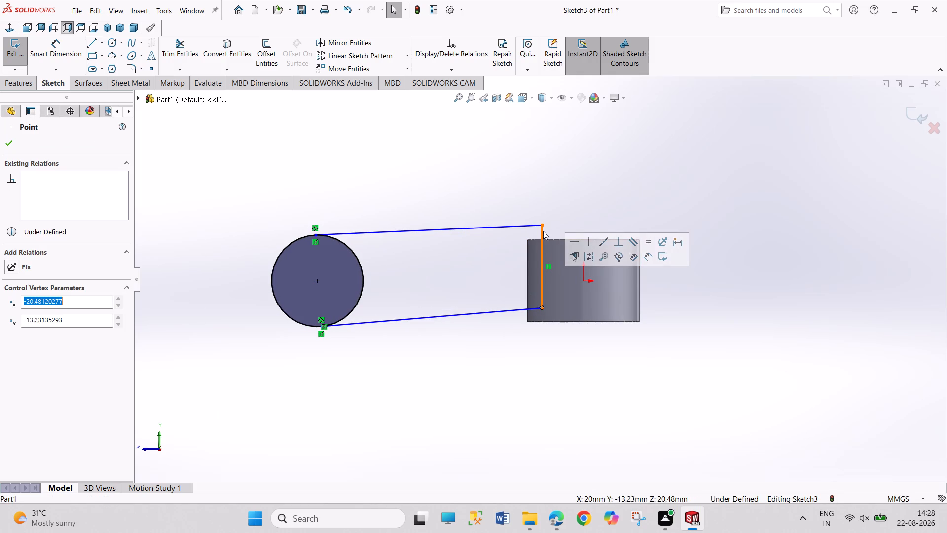
{"action": "left_click_drag", "start_coordinate": [543, 226], "coordinate": [543, 252]}
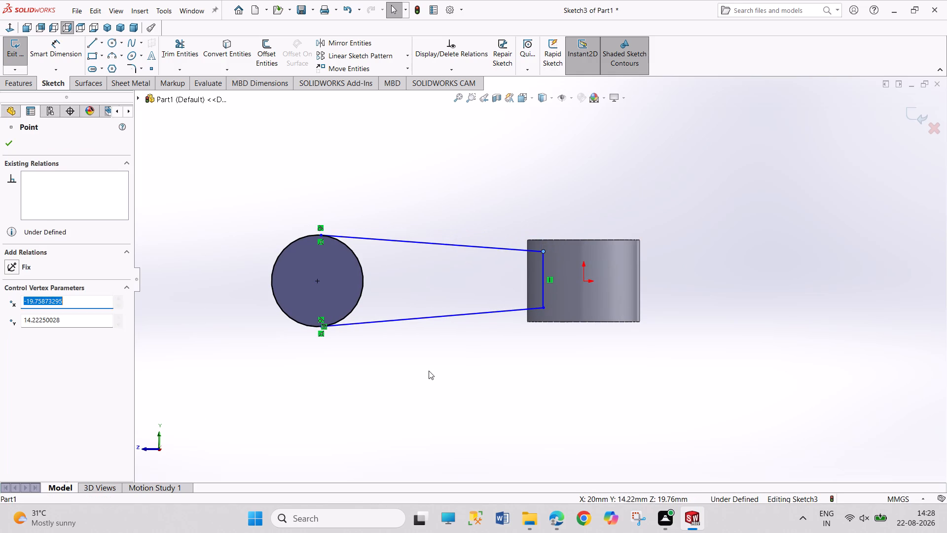
{"action": "left_click", "coordinate": [429, 372]}
Trim away the circle's outer arc on the side facing away from the first cylinder and exit the sketch.
{"action": "left_click", "coordinate": [181, 52]}
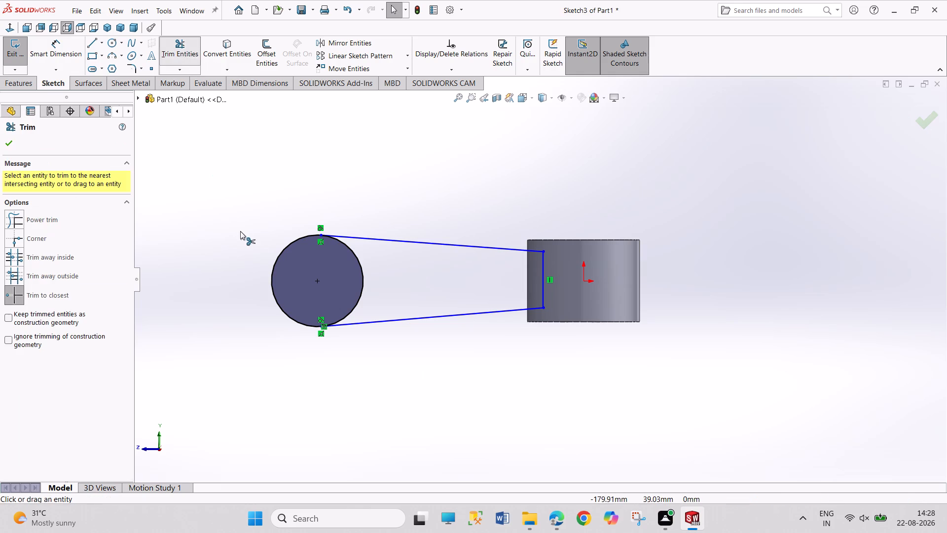
{"action": "left_click", "coordinate": [273, 281]}
{"action": "right_click", "coordinate": [249, 274]}
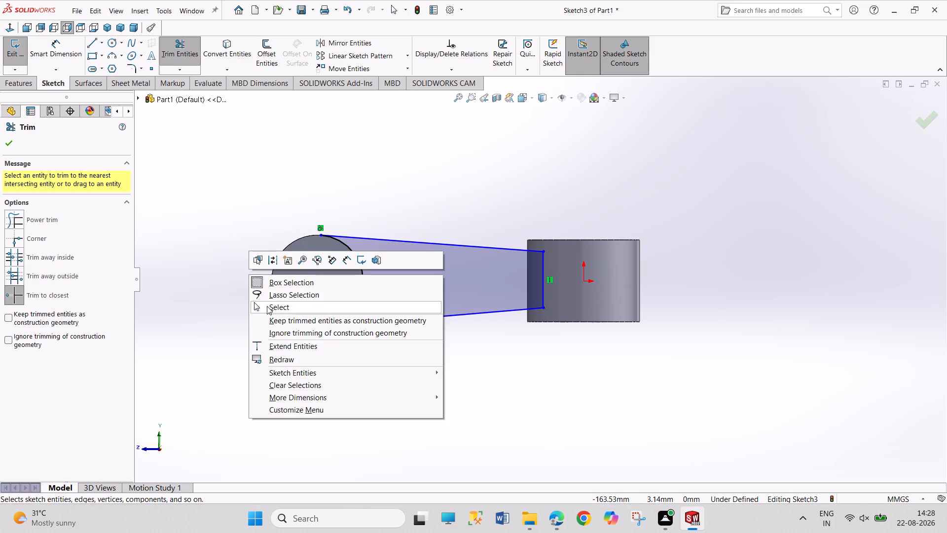
{"action": "left_click_drag", "start_coordinate": [267, 306], "coordinate": [257, 300]}
{"action": "left_click", "coordinate": [7, 50]}
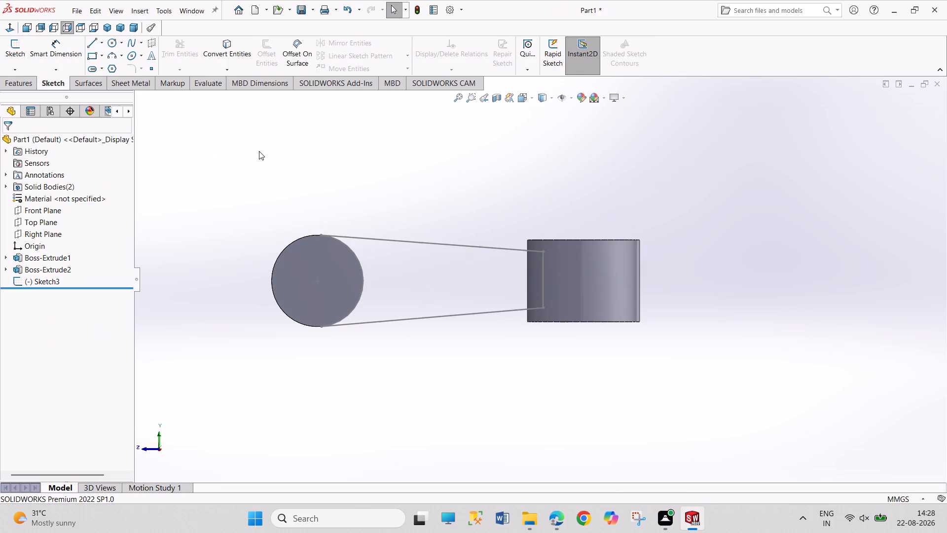
Start a boss extrude of the closed arm sketch between the cylinders with a Blind end condition.
{"action": "middle_click_drag", "start_coordinate": [259, 151], "coordinate": [264, 296]}
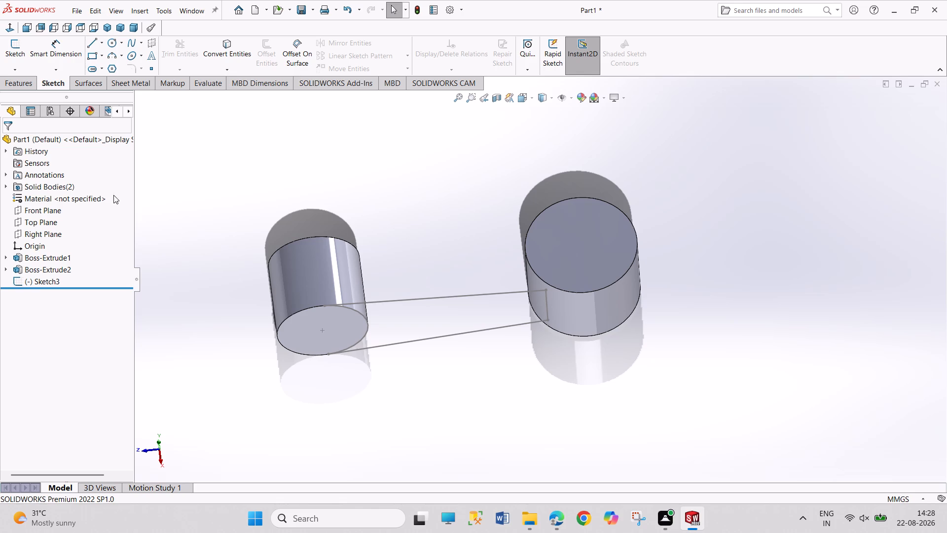
{"action": "left_click", "coordinate": [21, 86]}
{"action": "left_click", "coordinate": [15, 56]}
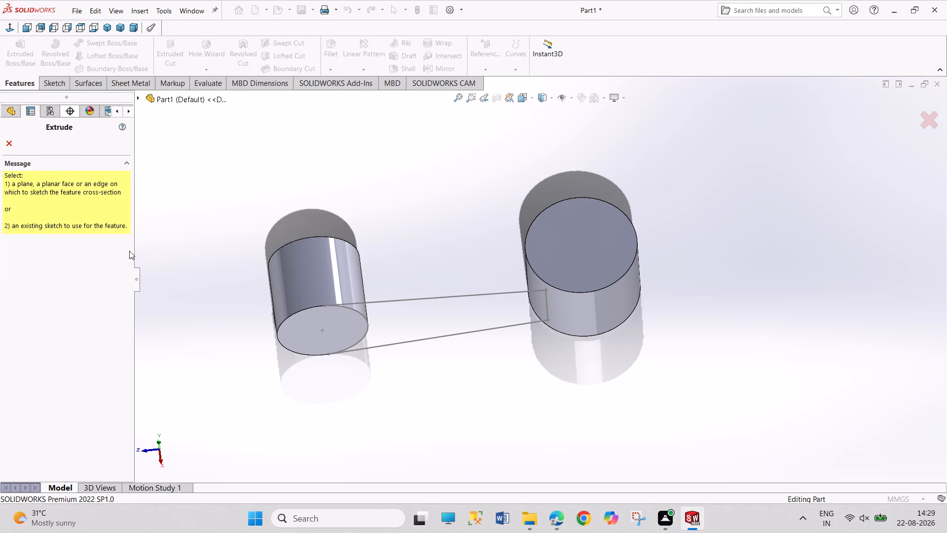
{"action": "left_click", "coordinate": [381, 303]}
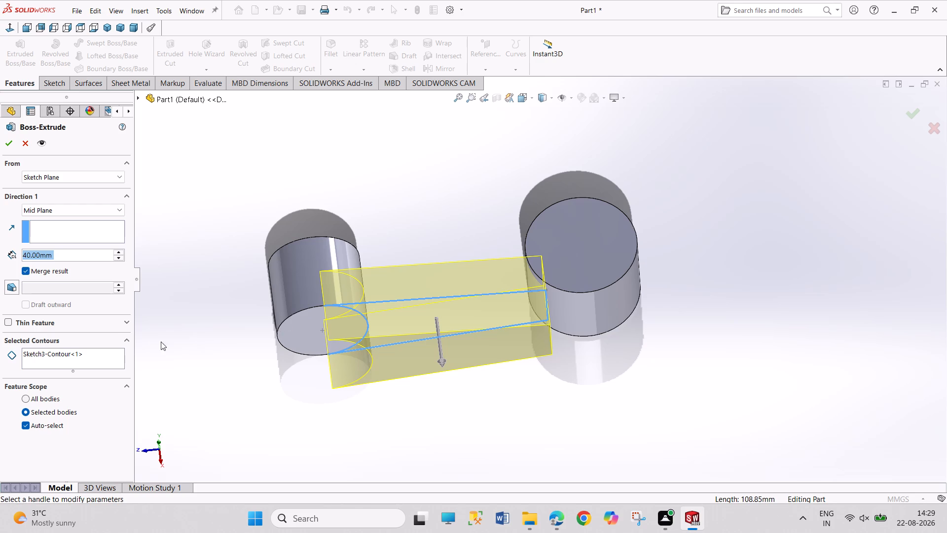
{"action": "left_click", "coordinate": [78, 210]}
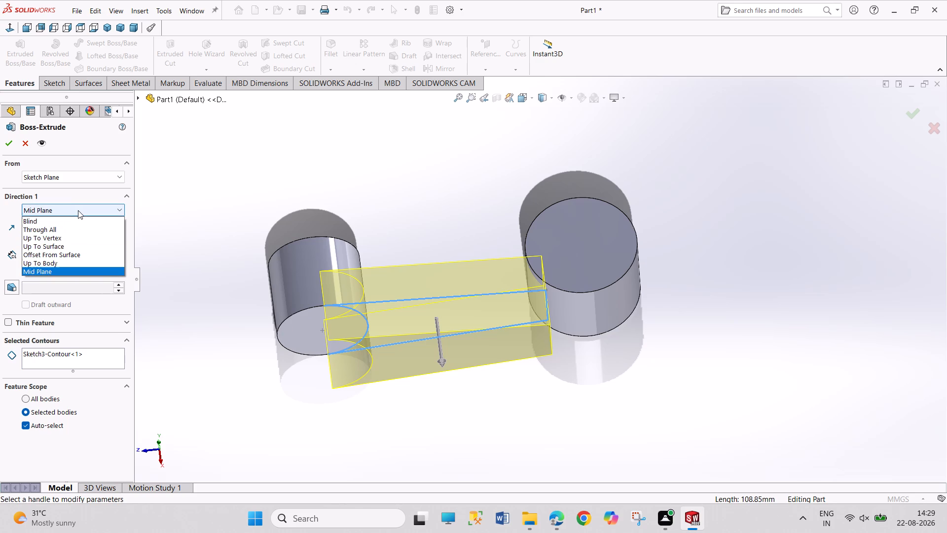
{"action": "left_click", "coordinate": [78, 219]}
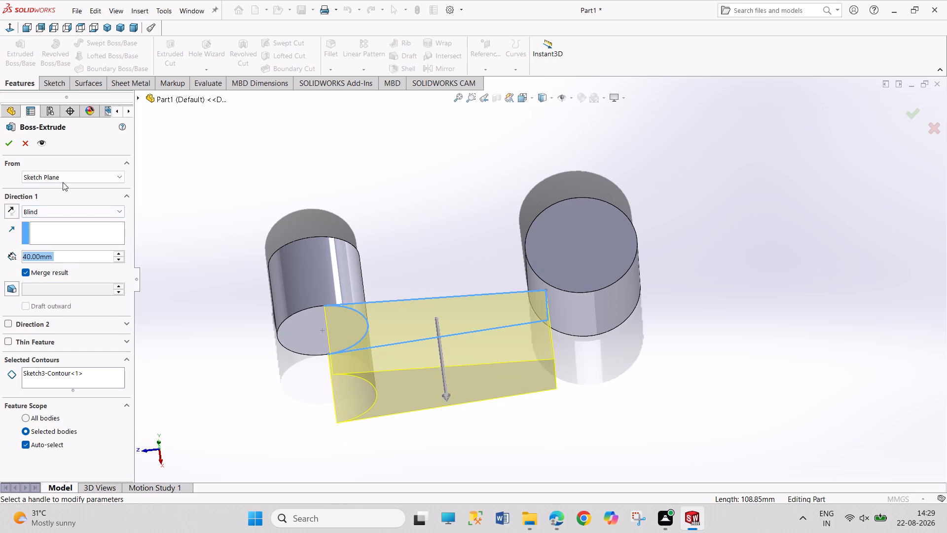
Start the arm extrusion at a 10 mm offset from its sketch plane and reverse the extrusion direction.
{"action": "left_click", "coordinate": [63, 179]}
{"action": "left_click", "coordinate": [52, 214]}
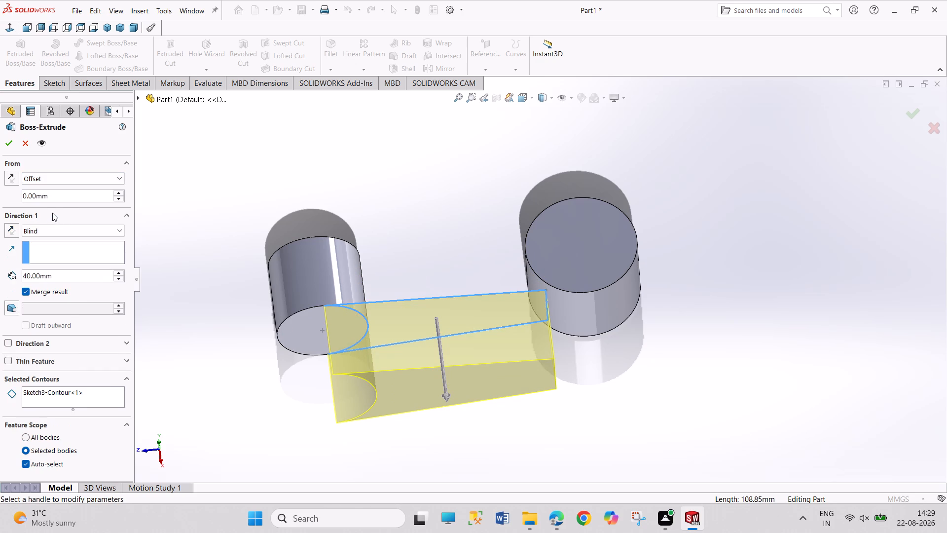
{"action": "double_click", "coordinate": [64, 197]}
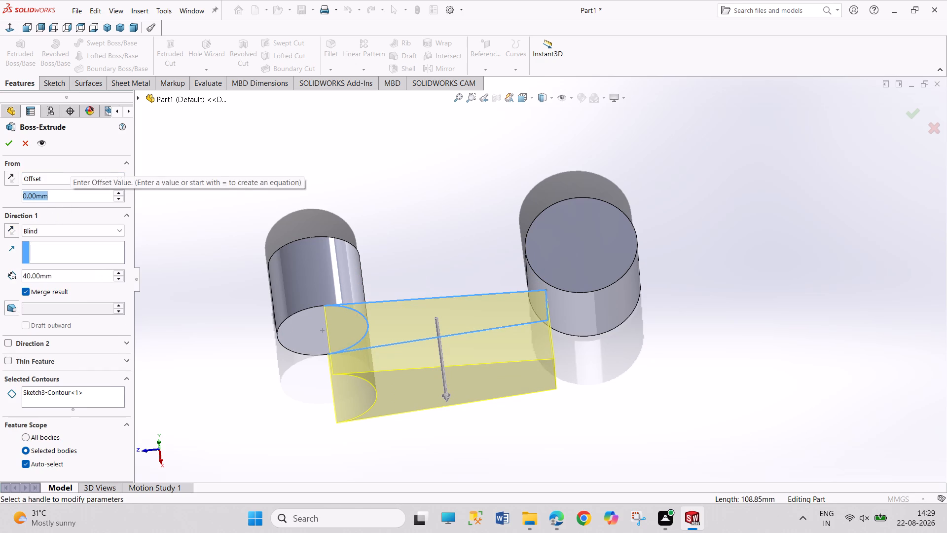
{"action": "type", "text": "10"}
{"action": "key", "text": "Return"}
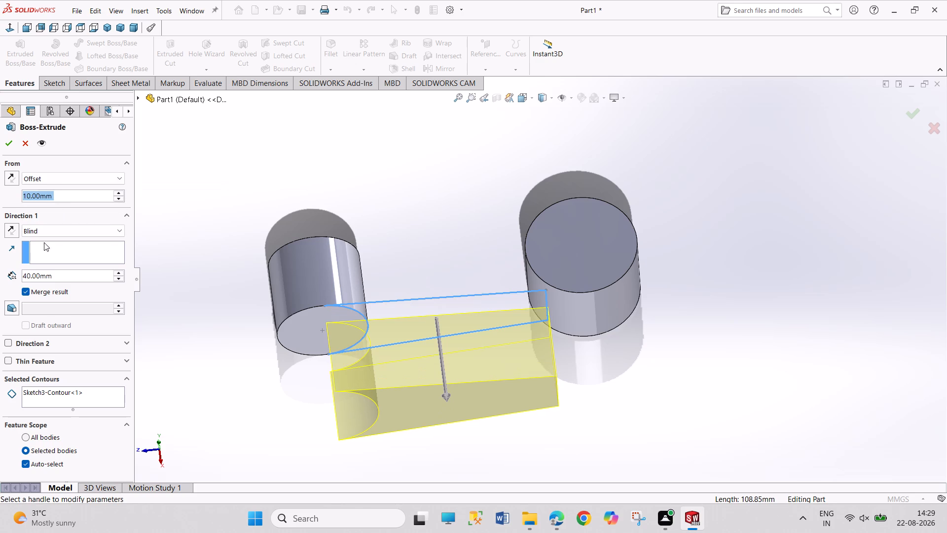
{"action": "left_click", "coordinate": [9, 228]}
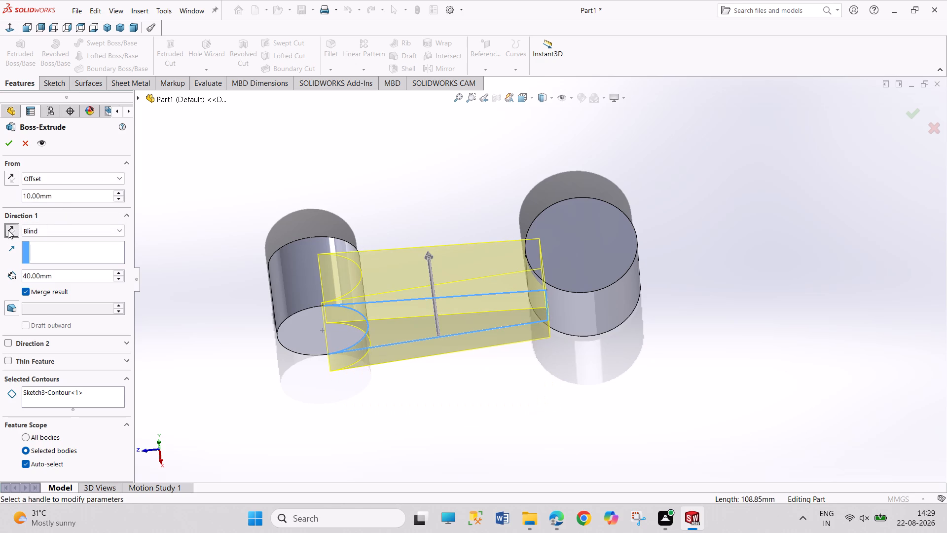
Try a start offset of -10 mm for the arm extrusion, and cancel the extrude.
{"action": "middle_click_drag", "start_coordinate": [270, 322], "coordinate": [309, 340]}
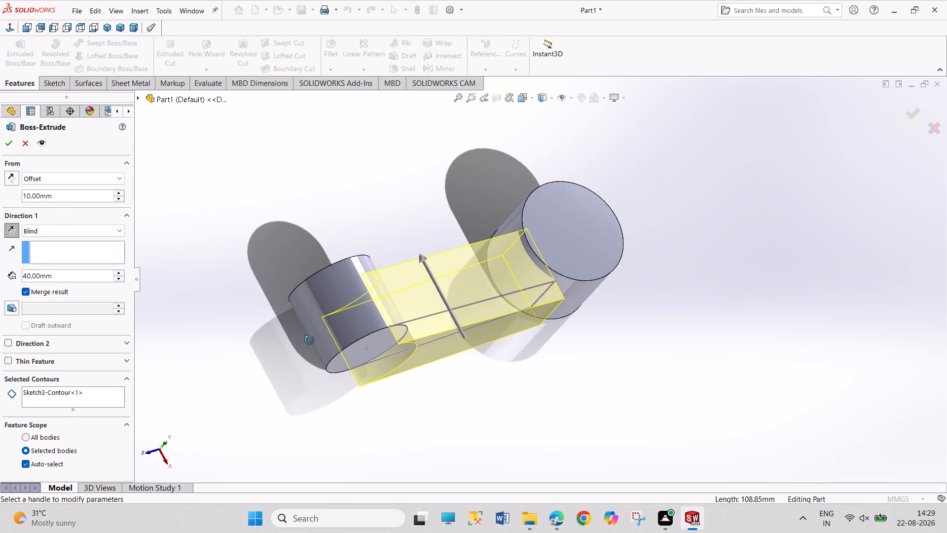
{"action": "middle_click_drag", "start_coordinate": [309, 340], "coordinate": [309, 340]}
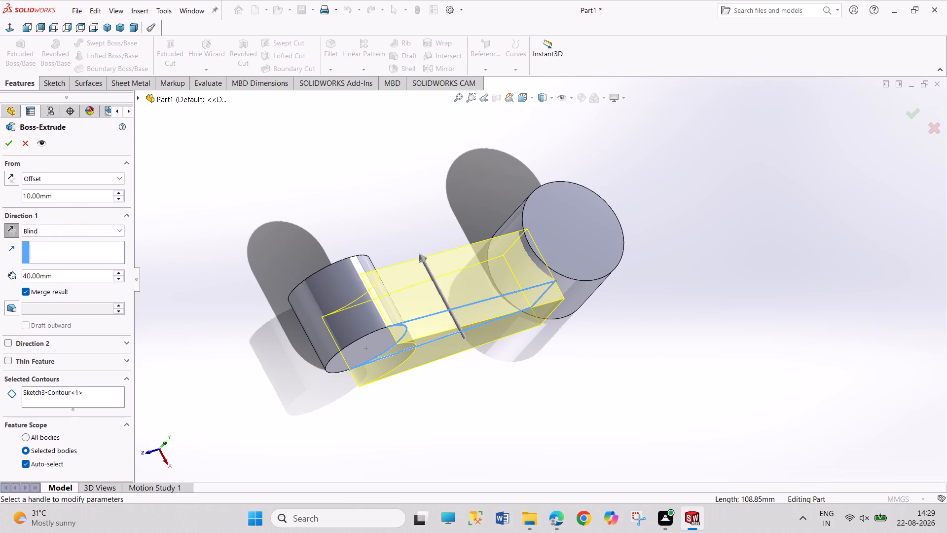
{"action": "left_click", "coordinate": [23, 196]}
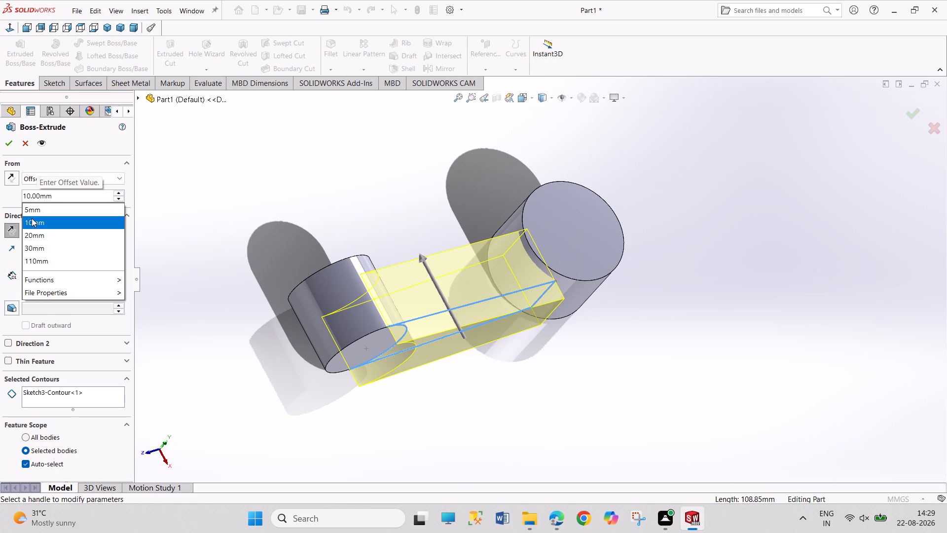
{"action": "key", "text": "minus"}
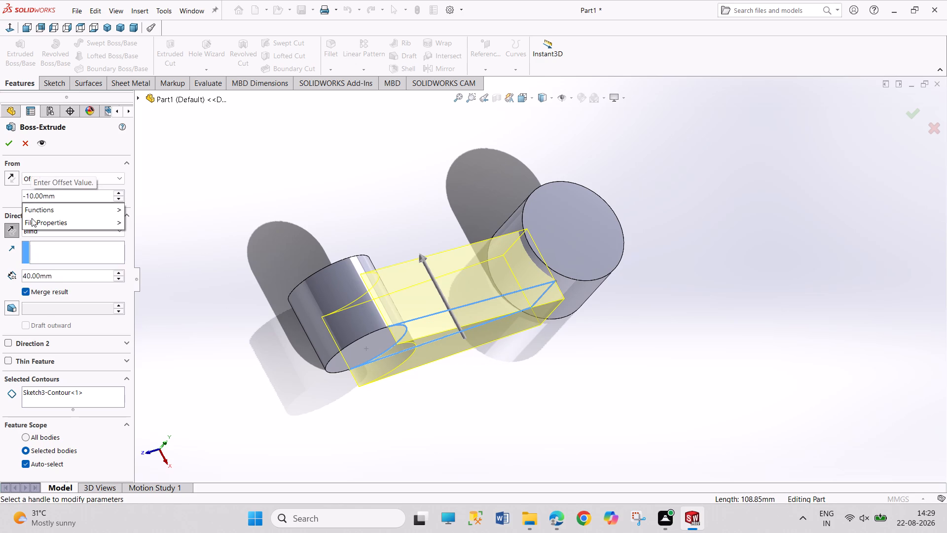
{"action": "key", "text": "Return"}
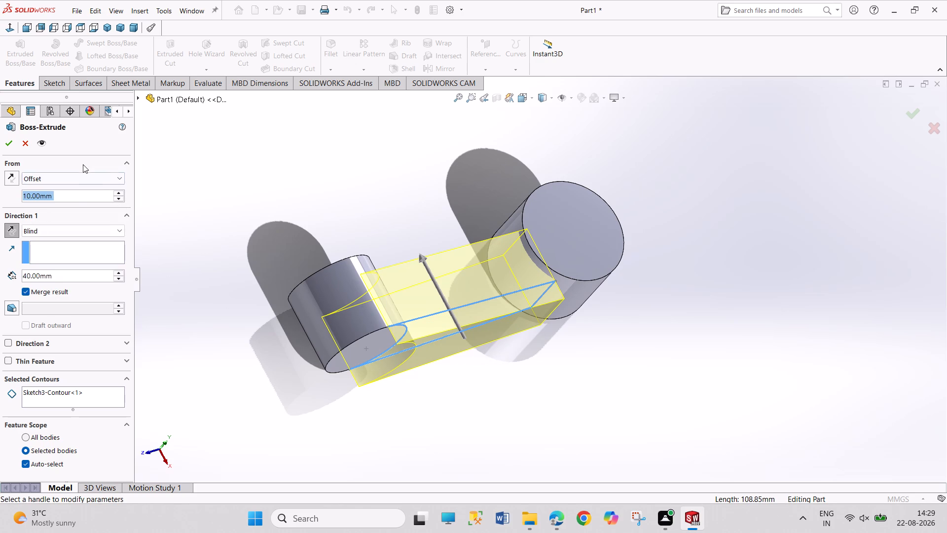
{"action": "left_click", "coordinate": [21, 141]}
Restart the boss extrude of the closed arm sketch with a Blind end condition in the reversed direction.
{"action": "left_click", "coordinate": [17, 52]}
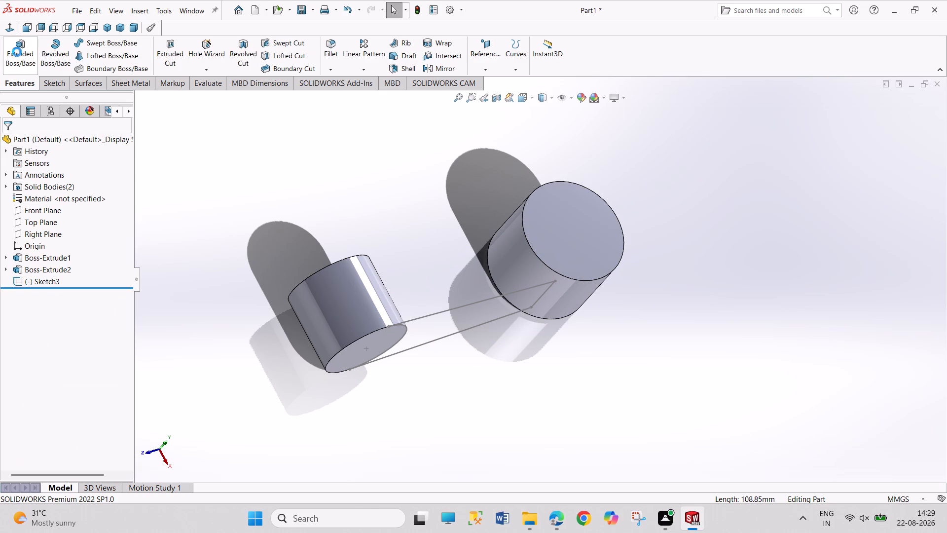
{"action": "left_click", "coordinate": [463, 303]}
{"action": "left_click", "coordinate": [464, 306]}
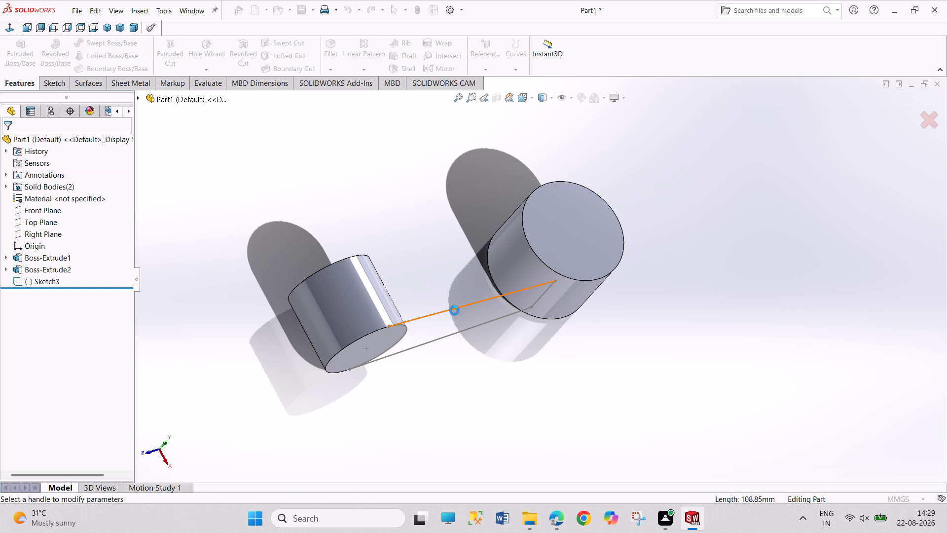
{"action": "left_click", "coordinate": [92, 208]}
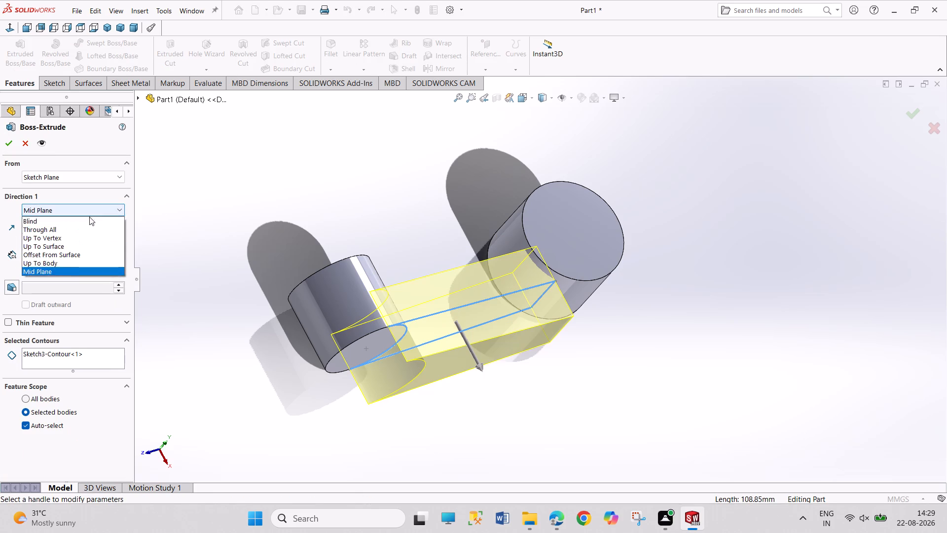
{"action": "left_click", "coordinate": [87, 225]}
{"action": "left_click", "coordinate": [11, 210]}
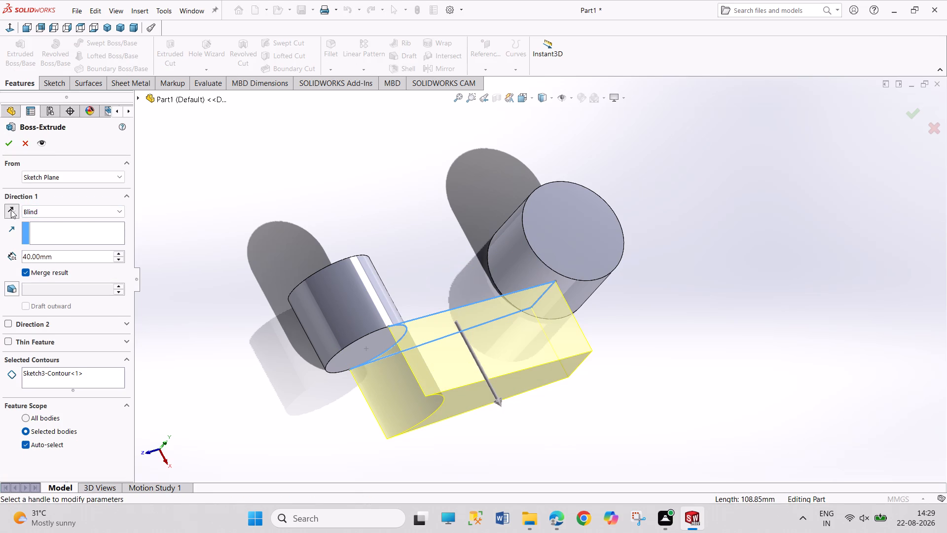
{"action": "double_click", "coordinate": [58, 256]}
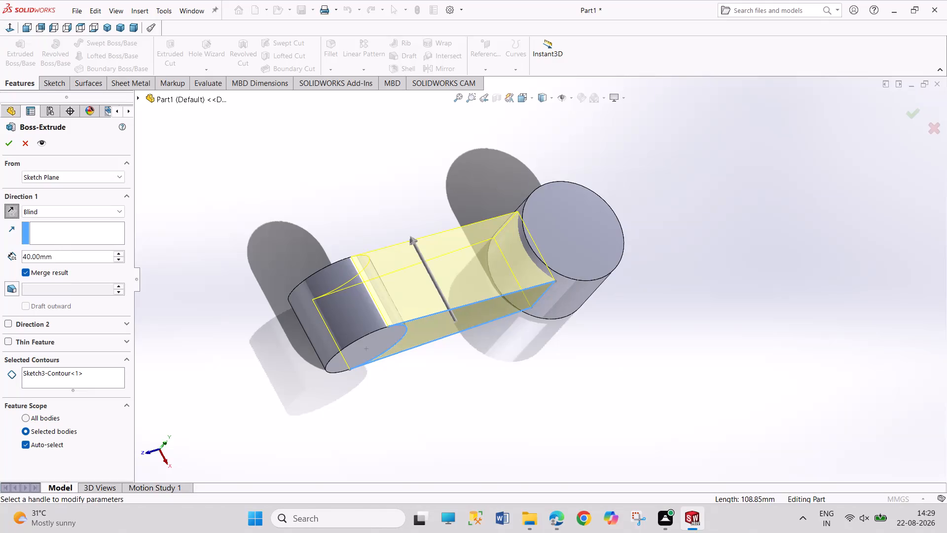
Start the arm extrusion at a 10 mm offset from its sketch plane and set its depth to 20 mm.
{"action": "left_click", "coordinate": [59, 181]}
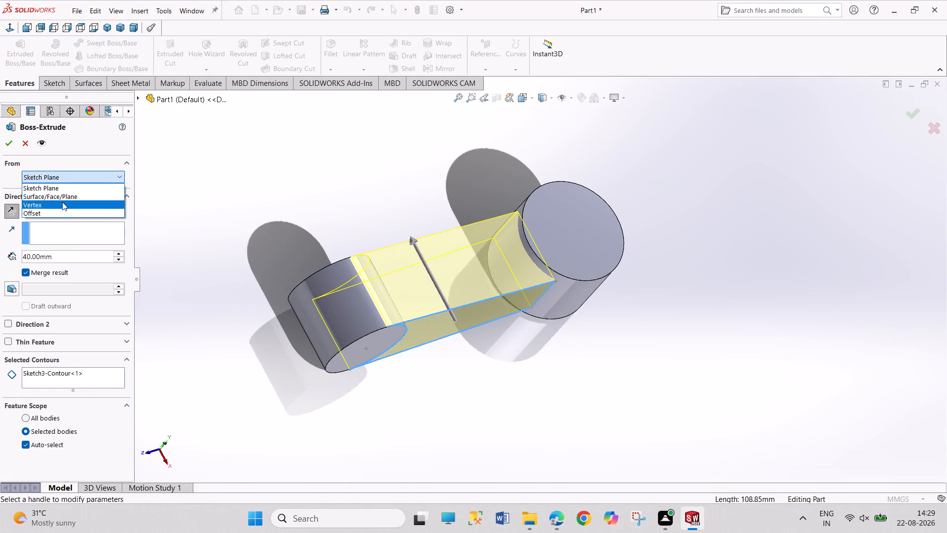
{"action": "left_click", "coordinate": [62, 214]}
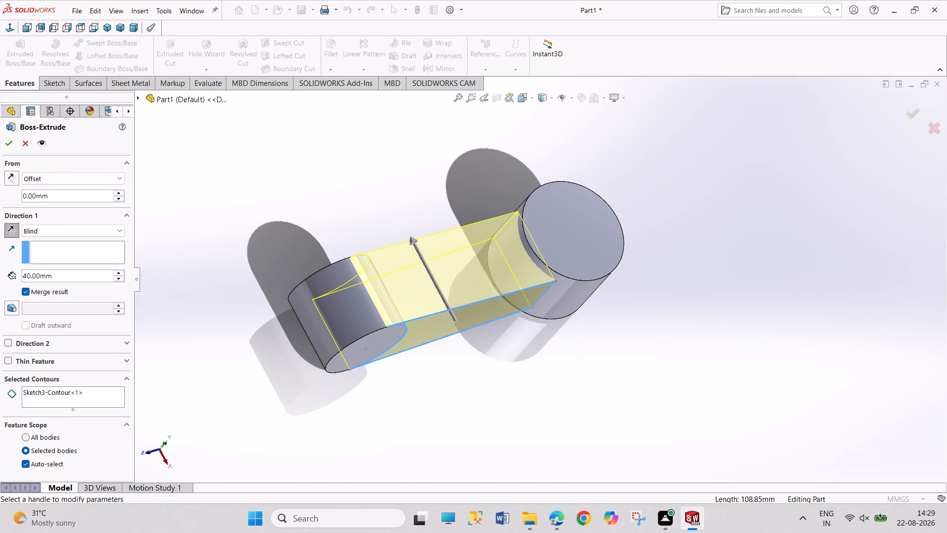
{"action": "double_click", "coordinate": [56, 194]}
{"action": "type", "text": "10"}
{"action": "key", "text": "Return"}
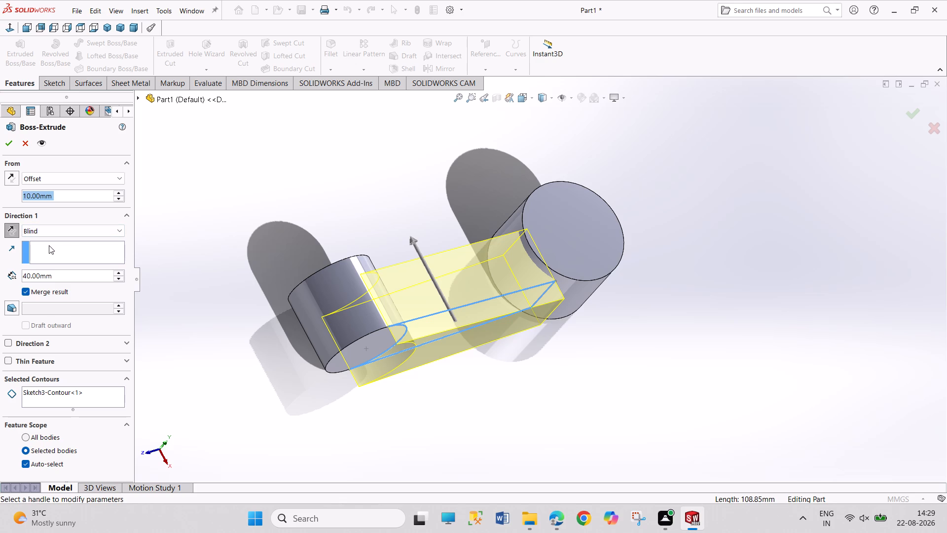
{"action": "double_click", "coordinate": [56, 276]}
{"action": "type", "text": "20"}
{"action": "key", "text": "Return"}
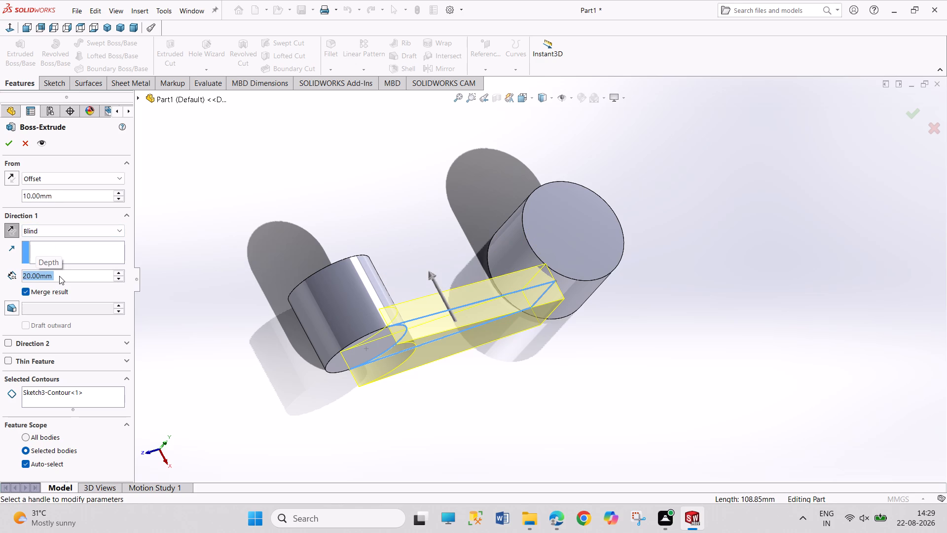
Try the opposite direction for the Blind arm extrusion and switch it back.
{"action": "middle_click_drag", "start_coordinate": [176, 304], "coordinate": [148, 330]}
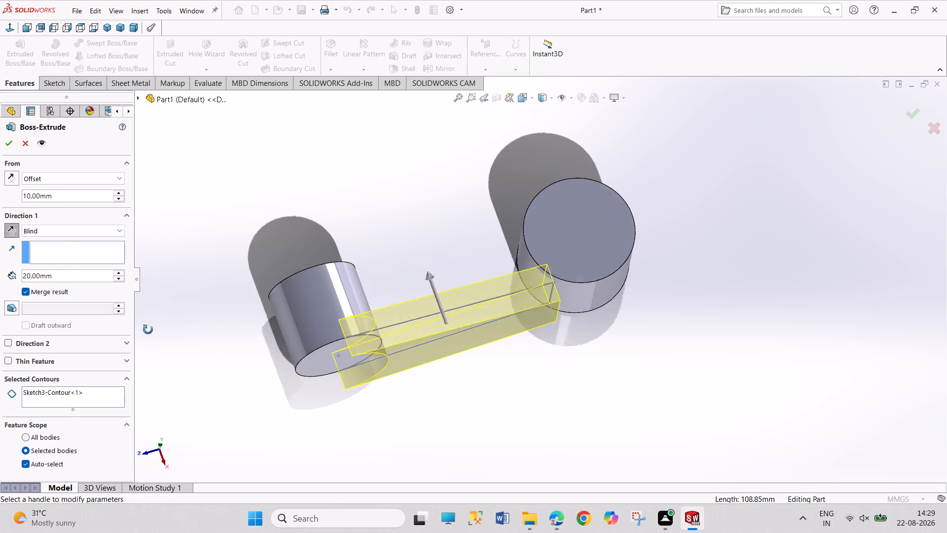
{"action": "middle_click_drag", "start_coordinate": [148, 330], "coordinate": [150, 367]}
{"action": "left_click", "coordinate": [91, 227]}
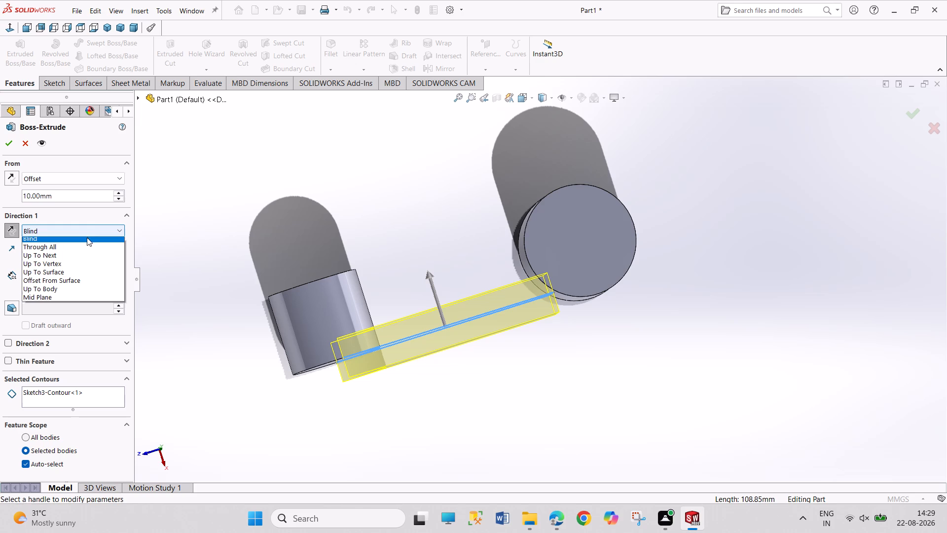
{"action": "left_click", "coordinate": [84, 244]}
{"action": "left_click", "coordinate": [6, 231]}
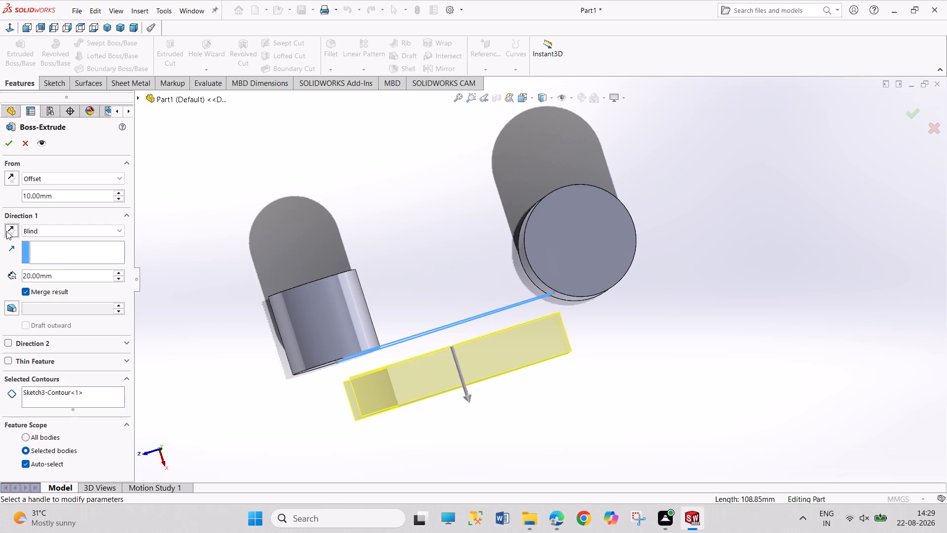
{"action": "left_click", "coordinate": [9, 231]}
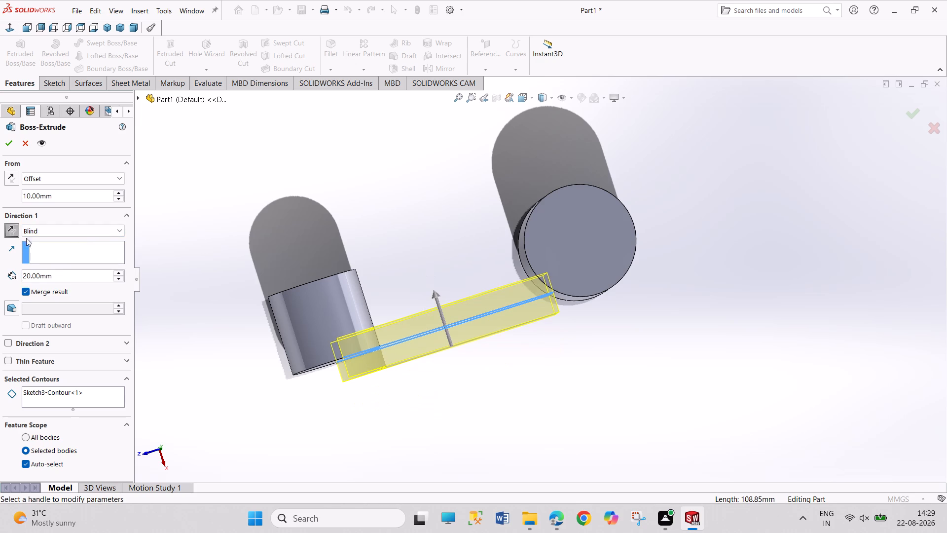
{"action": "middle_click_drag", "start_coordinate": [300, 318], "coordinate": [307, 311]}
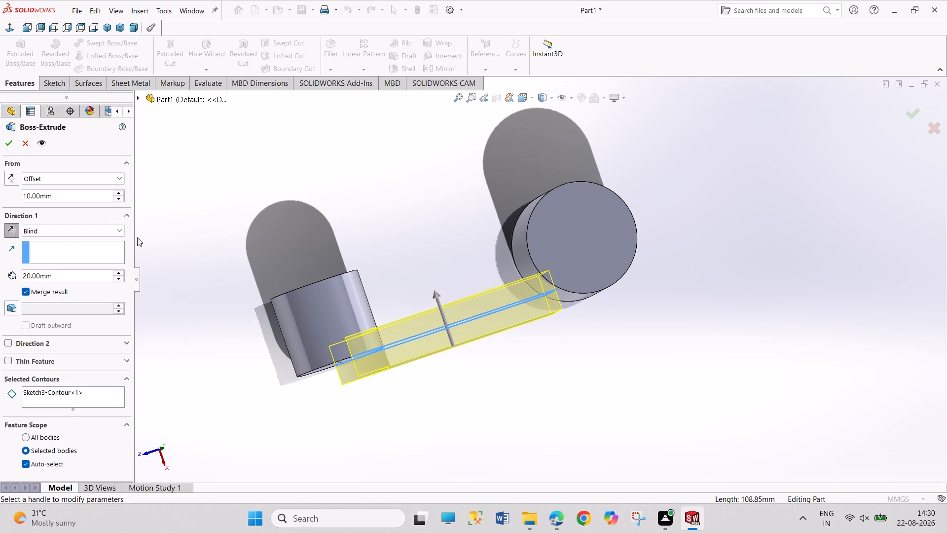
Set the arm extrusion's start offset to 5 mm and complete the 20 mm deep boss extrude.
{"action": "left_click", "coordinate": [118, 193]}
{"action": "left_click", "coordinate": [121, 202]}
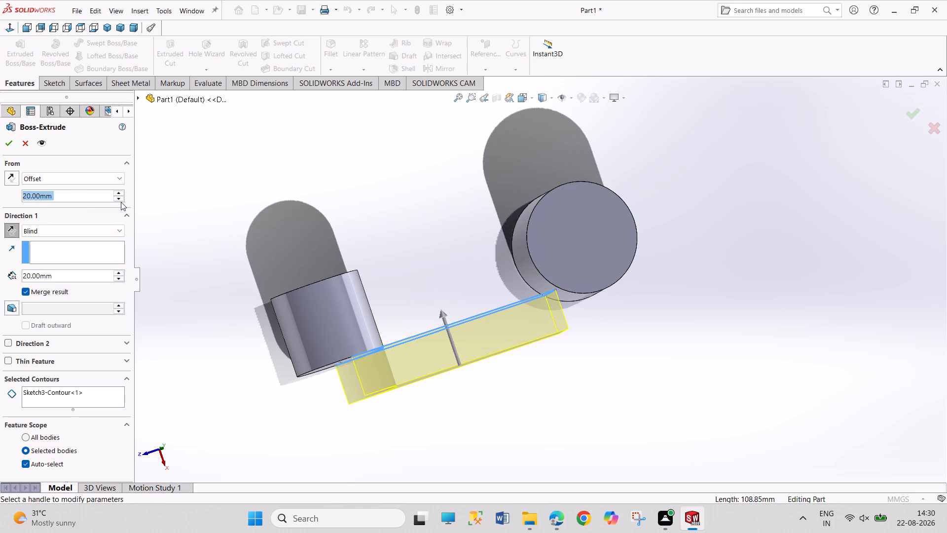
{"action": "left_click", "coordinate": [120, 198]}
{"action": "left_click", "coordinate": [120, 198]}
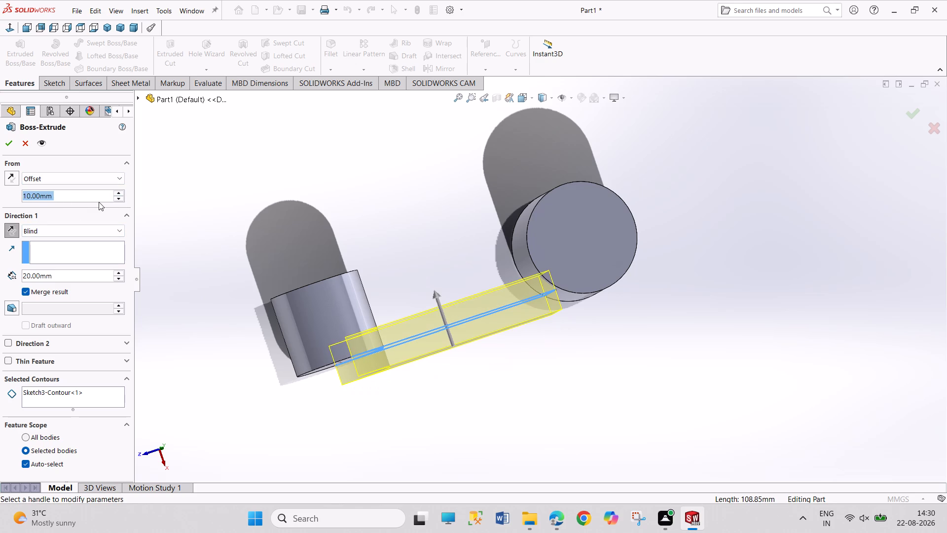
{"action": "key", "text": "5"}
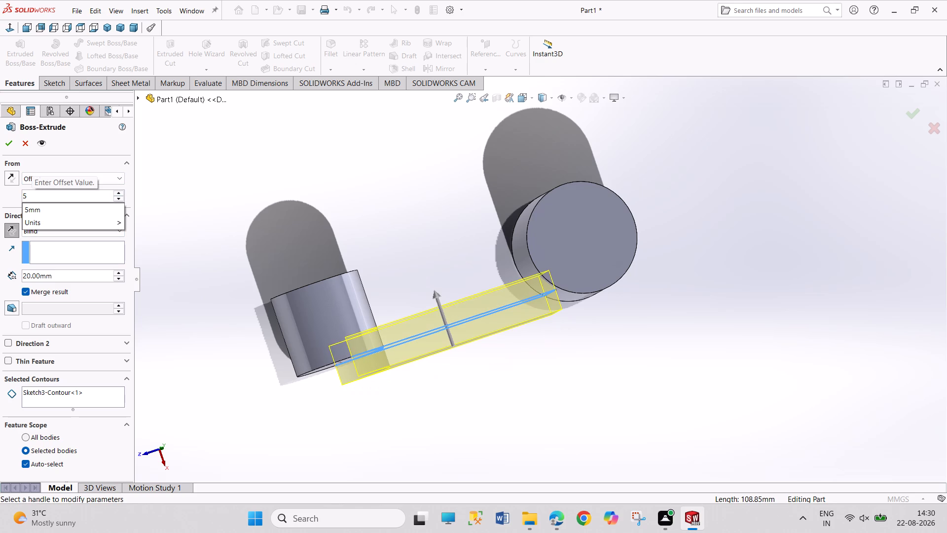
{"action": "key", "text": "Return"}
{"action": "left_click", "coordinate": [10, 142]}
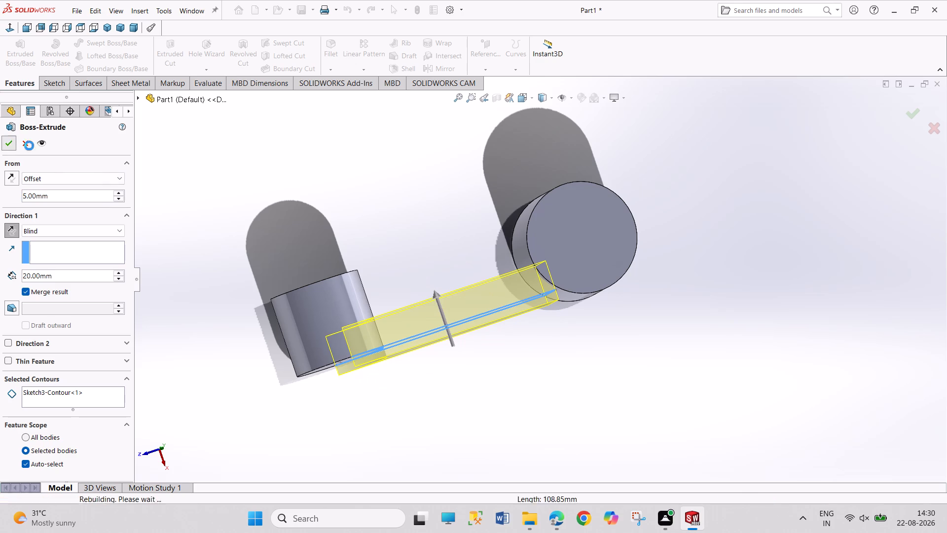
{"action": "left_click", "coordinate": [290, 176]}
Start a sketch on the Top Plane and convert the circular edge of the cylinder at the origin.
{"action": "middle_click_drag", "start_coordinate": [305, 201], "coordinate": [299, 157]}
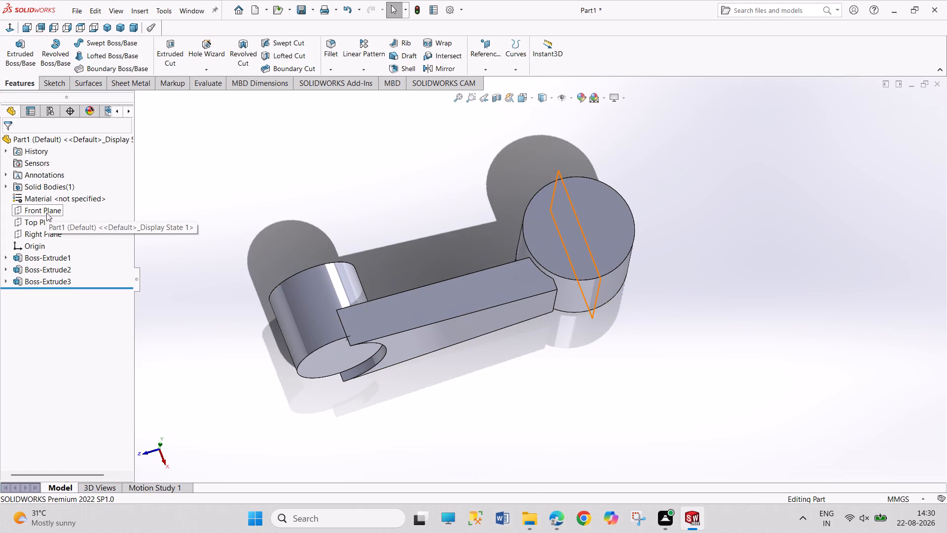
{"action": "left_click", "coordinate": [46, 220]}
{"action": "left_click", "coordinate": [56, 206]}
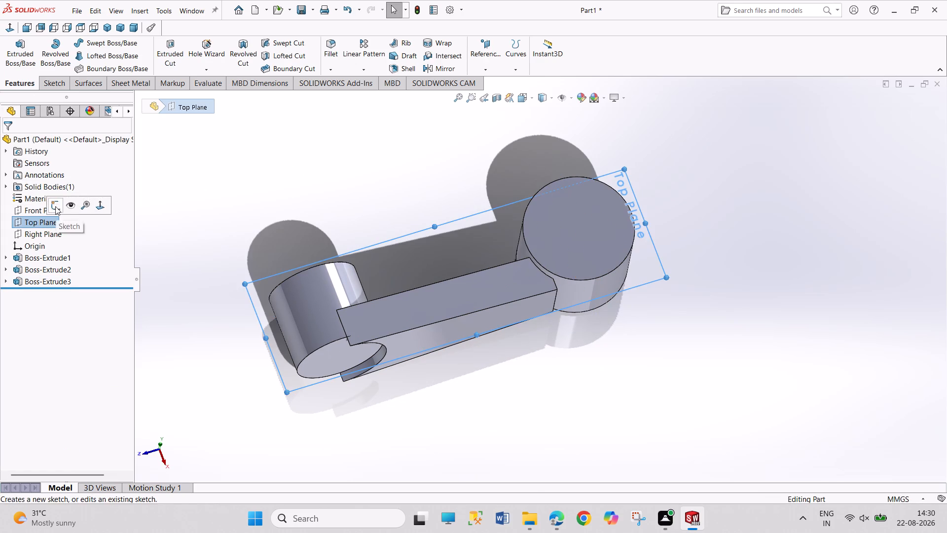
{"action": "left_click", "coordinate": [518, 209]}
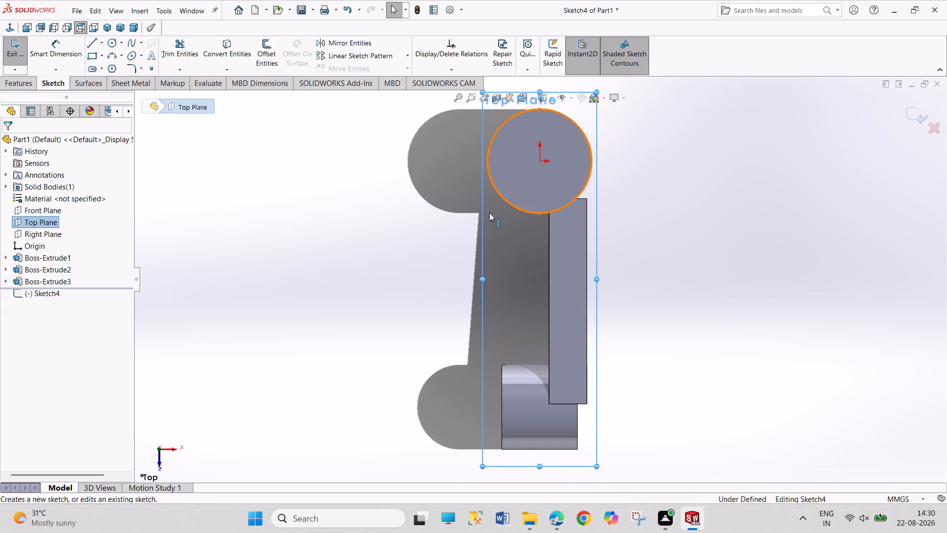
{"action": "left_click", "coordinate": [218, 47]}
{"action": "left_click", "coordinate": [292, 183]}
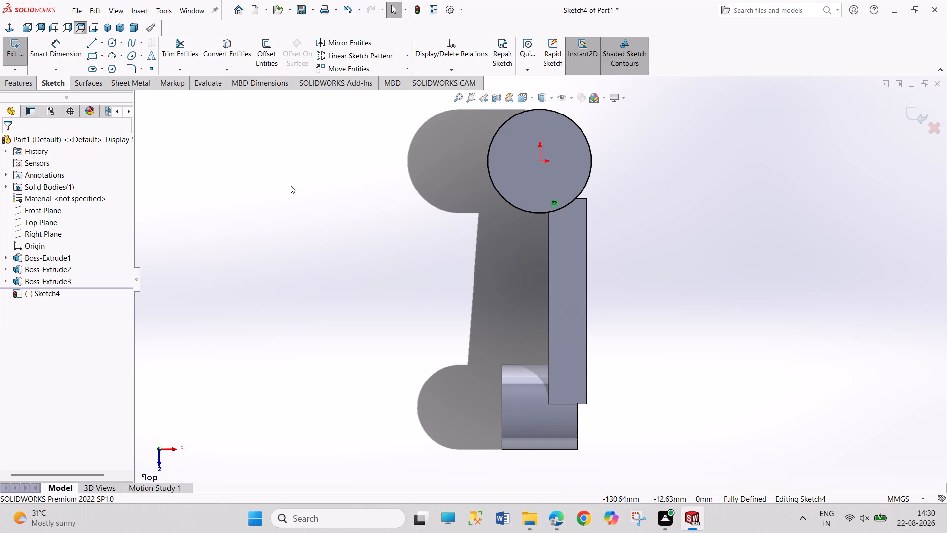
Sketch a corner rectangle about 30 by 120 mm over the arm, from inside the converted circle to the second cylinder.
{"action": "left_click_drag", "start_coordinate": [93, 54], "coordinate": [99, 57]}
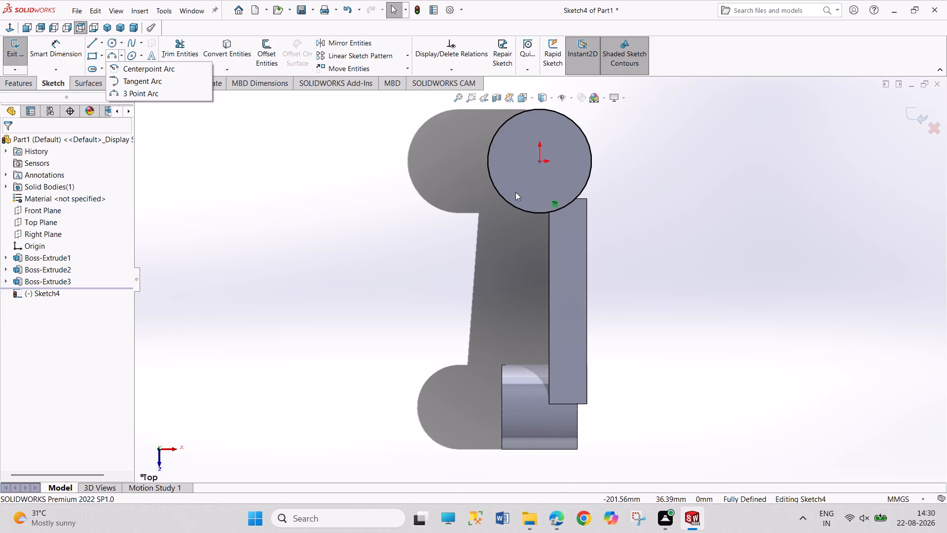
{"action": "left_click", "coordinate": [534, 178]}
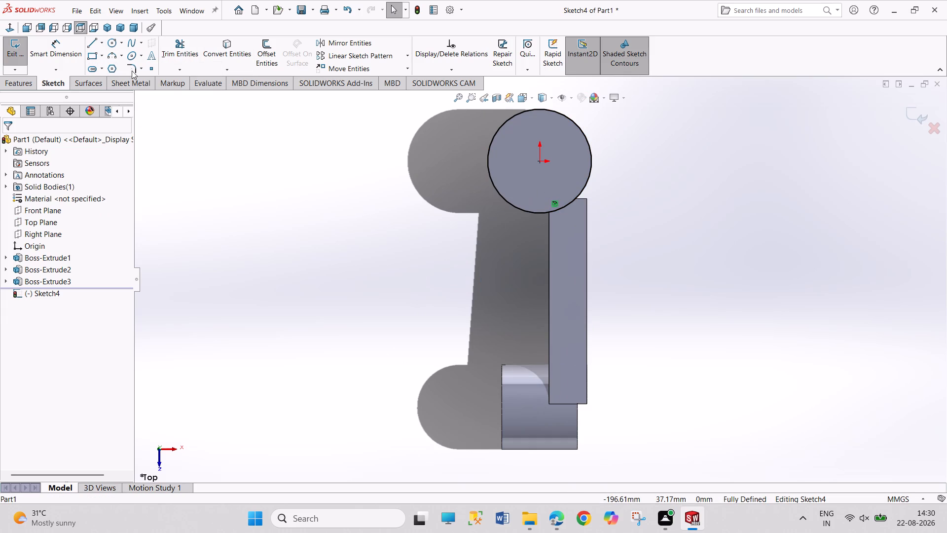
{"action": "left_click", "coordinate": [90, 56]}
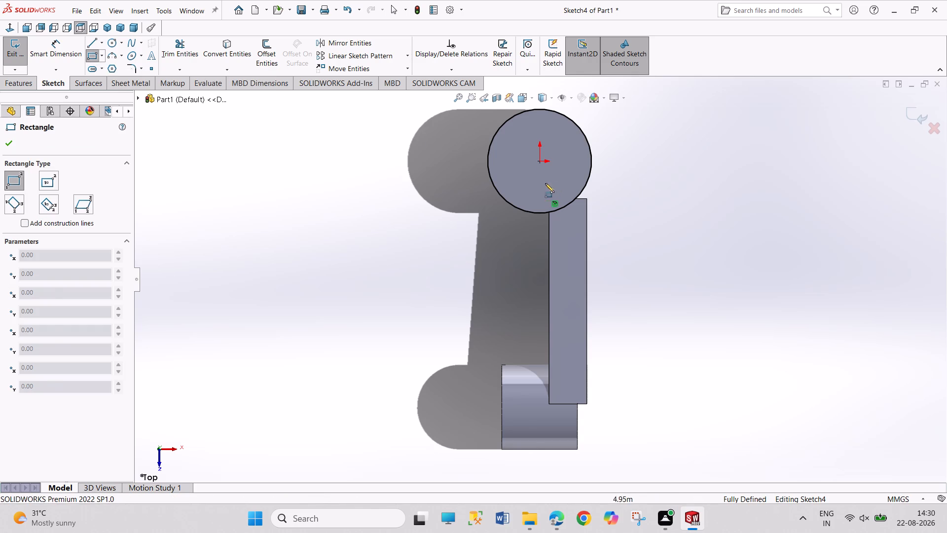
{"action": "left_click_drag", "start_coordinate": [532, 183], "coordinate": [542, 187]}
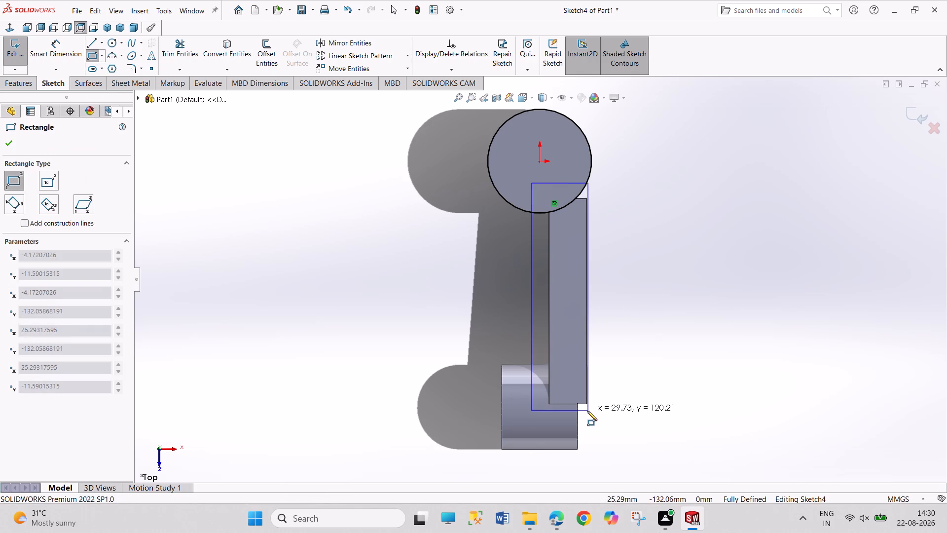
{"action": "left_click_drag", "start_coordinate": [587, 412], "coordinate": [593, 412]}
{"action": "right_click", "coordinate": [666, 332]}
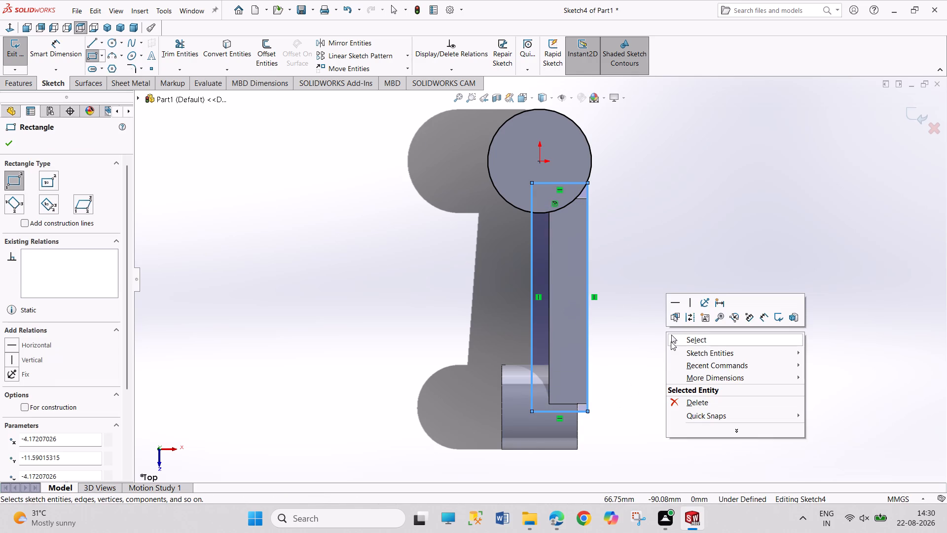
{"action": "left_click", "coordinate": [671, 342]}
Trim away the rectangle's portions inside the circle and the circle's arc outside the rectangle.
{"action": "left_click", "coordinate": [179, 43]}
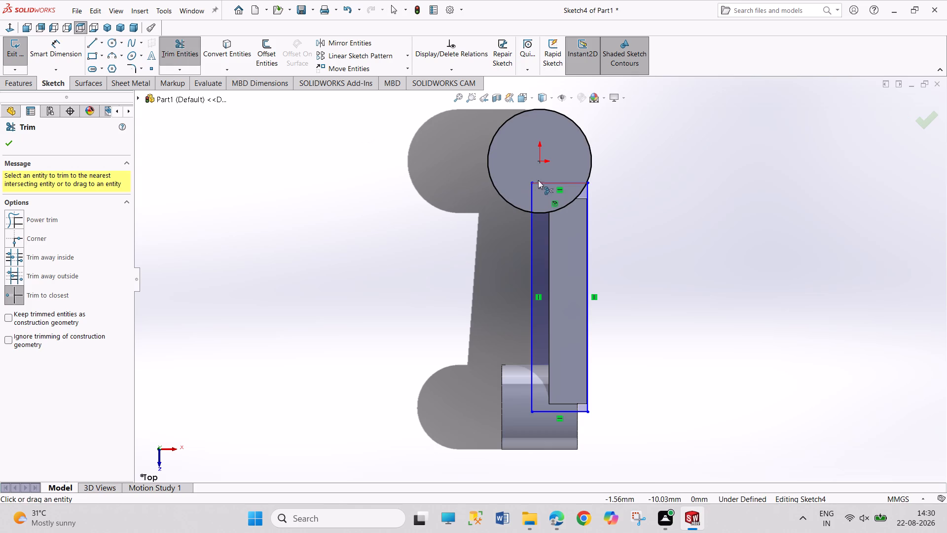
{"action": "left_click", "coordinate": [550, 185]}
{"action": "left_click", "coordinate": [532, 196]}
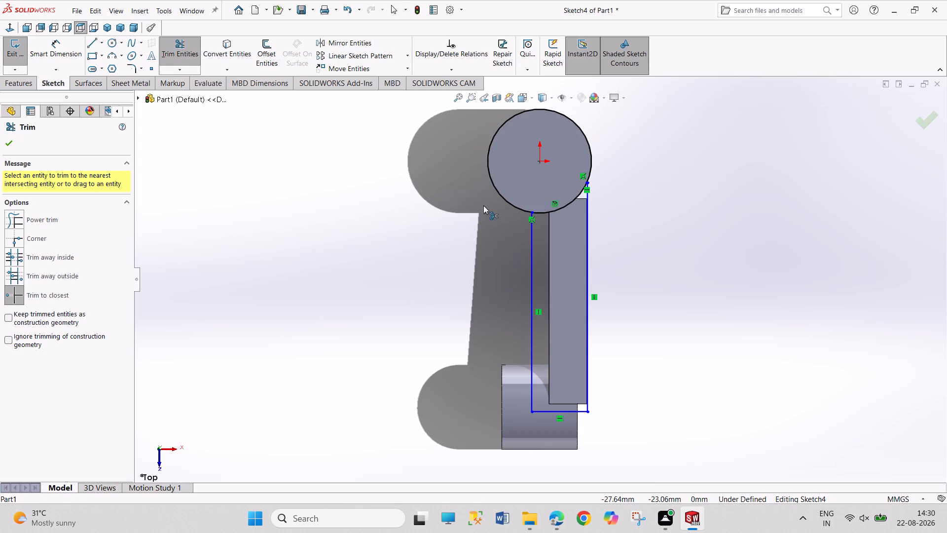
{"action": "left_click", "coordinate": [504, 199]}
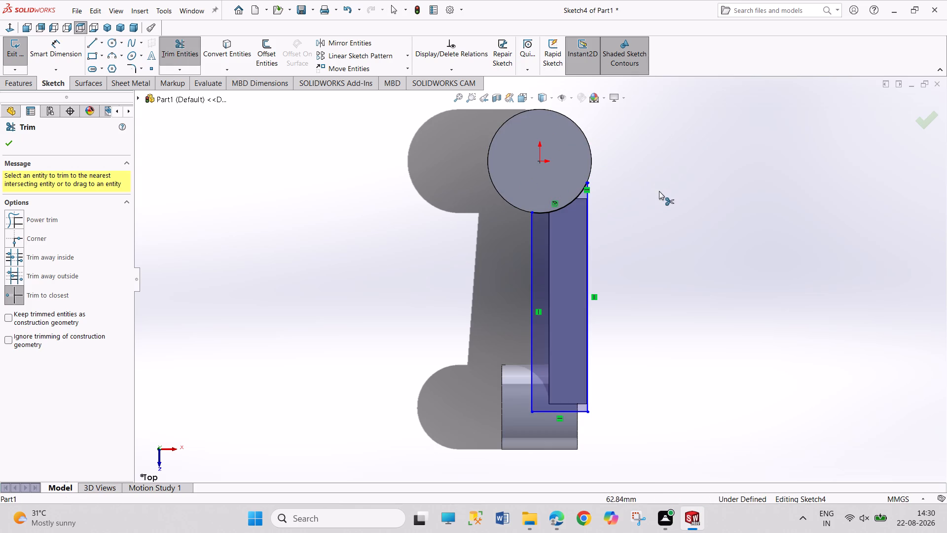
Finish the trimmed Top Plane sketch and extrude it as a 50 mm Mid Plane boss merged with the body.
{"action": "right_click", "coordinate": [641, 340]}
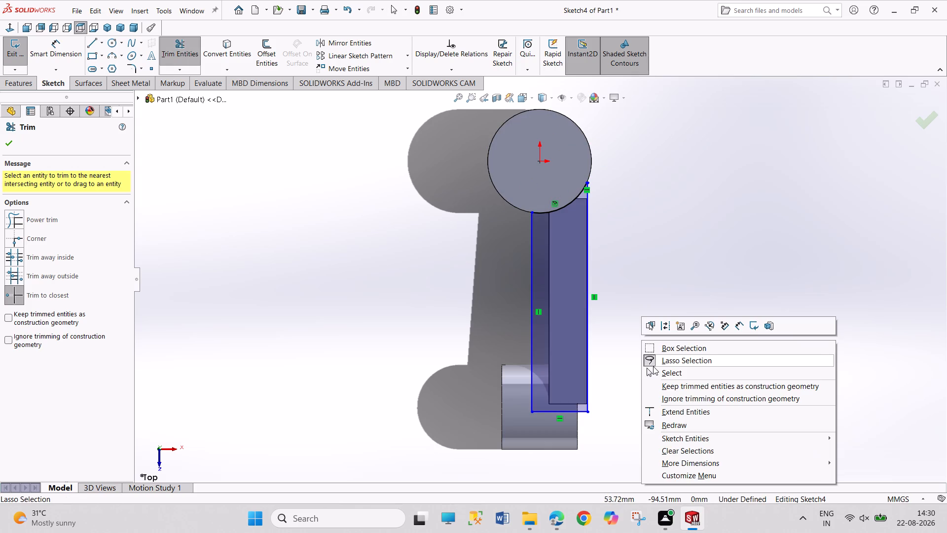
{"action": "left_click", "coordinate": [653, 366]}
{"action": "right_click", "coordinate": [648, 365]}
{"action": "left_click", "coordinate": [655, 366]}
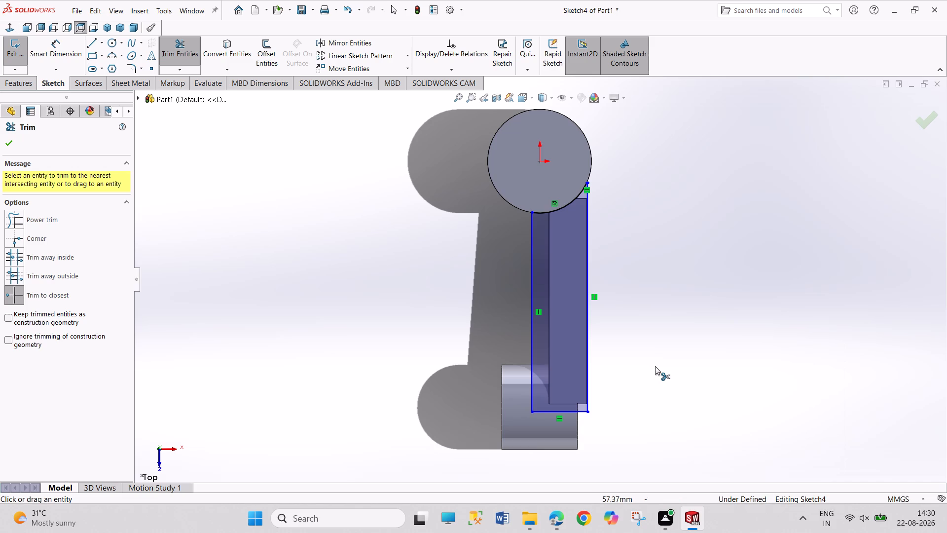
{"action": "right_click", "coordinate": [656, 367]}
{"action": "left_click", "coordinate": [682, 404]}
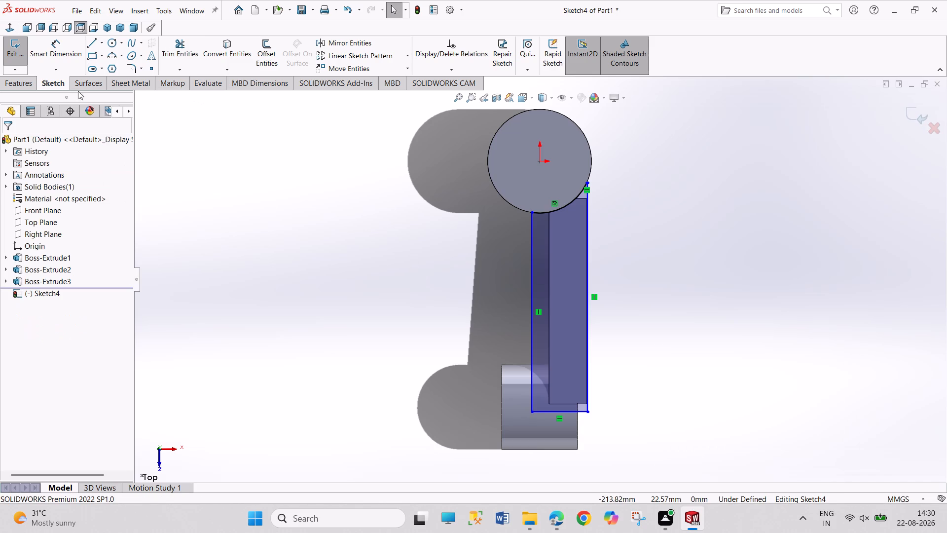
{"action": "left_click", "coordinate": [8, 53]}
{"action": "middle_click_drag", "start_coordinate": [386, 259], "coordinate": [357, 131]}
{"action": "left_click", "coordinate": [22, 47]}
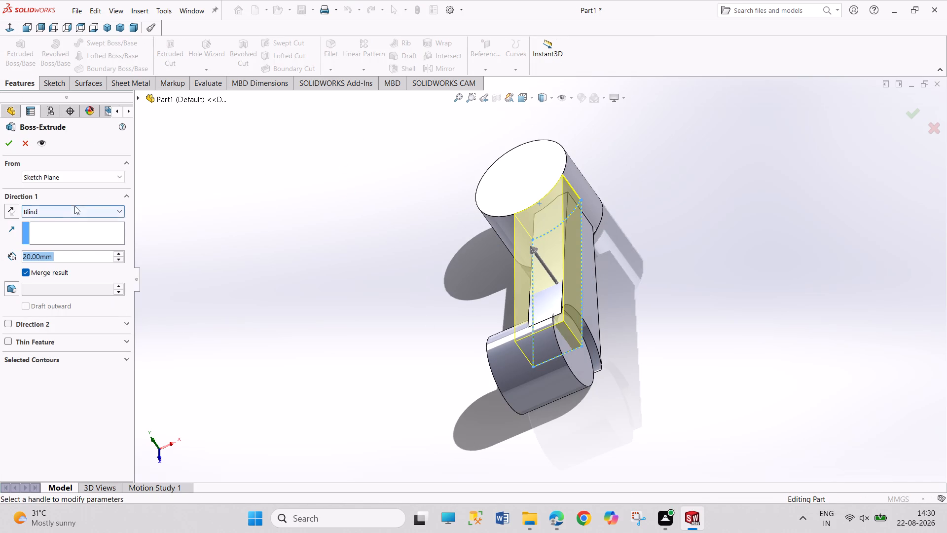
{"action": "left_click", "coordinate": [76, 205]}
{"action": "left_click", "coordinate": [91, 276]}
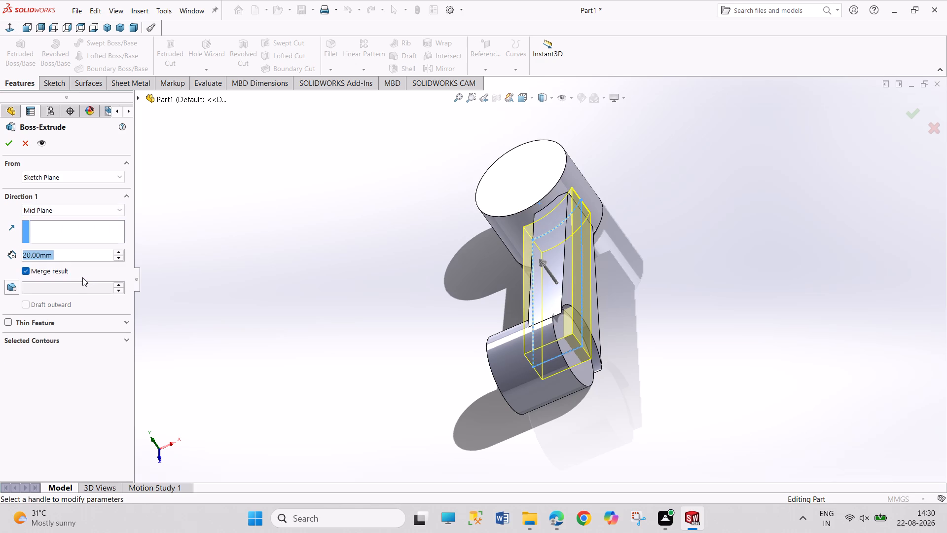
{"action": "triple_click", "coordinate": [119, 253]}
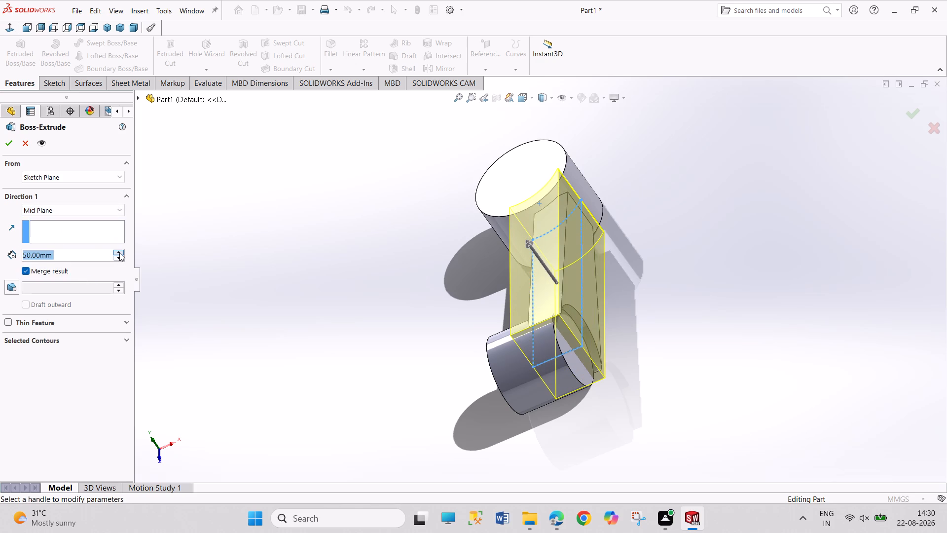
{"action": "left_click", "coordinate": [7, 146]}
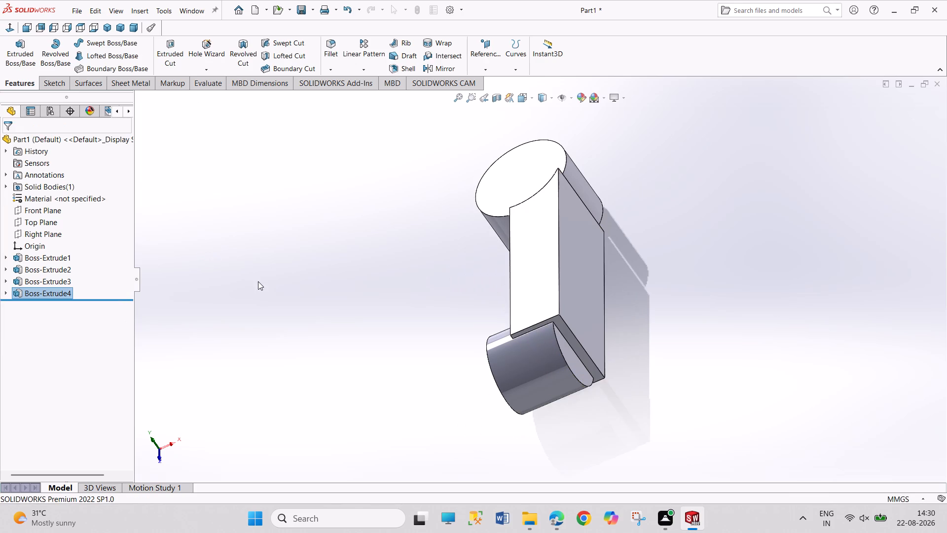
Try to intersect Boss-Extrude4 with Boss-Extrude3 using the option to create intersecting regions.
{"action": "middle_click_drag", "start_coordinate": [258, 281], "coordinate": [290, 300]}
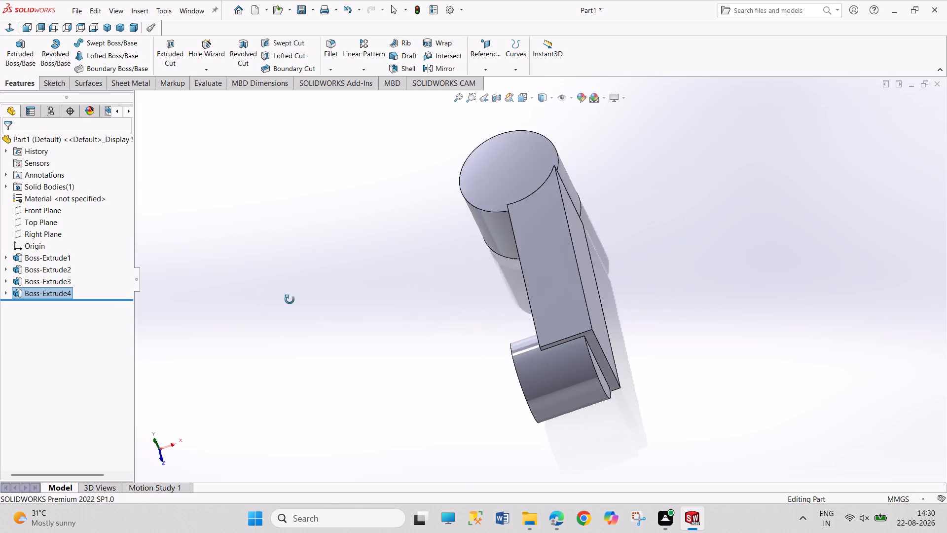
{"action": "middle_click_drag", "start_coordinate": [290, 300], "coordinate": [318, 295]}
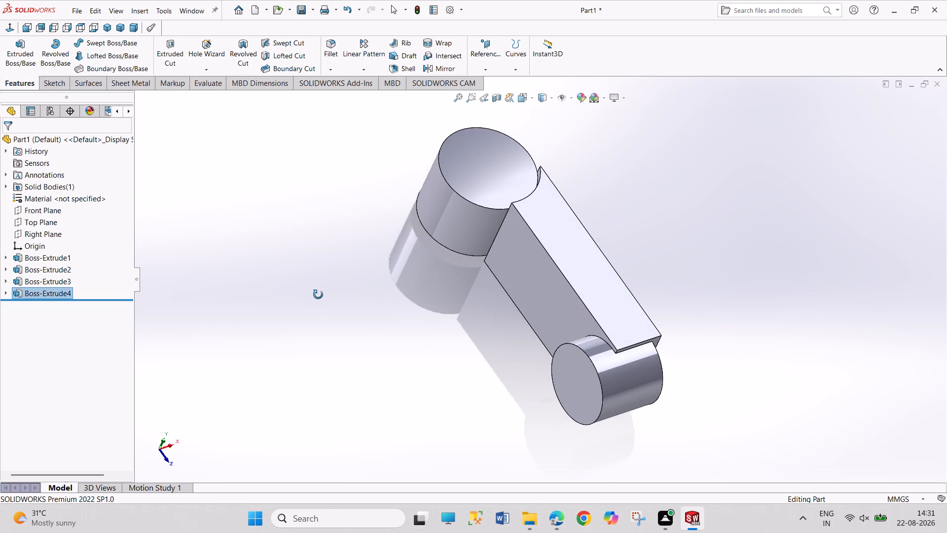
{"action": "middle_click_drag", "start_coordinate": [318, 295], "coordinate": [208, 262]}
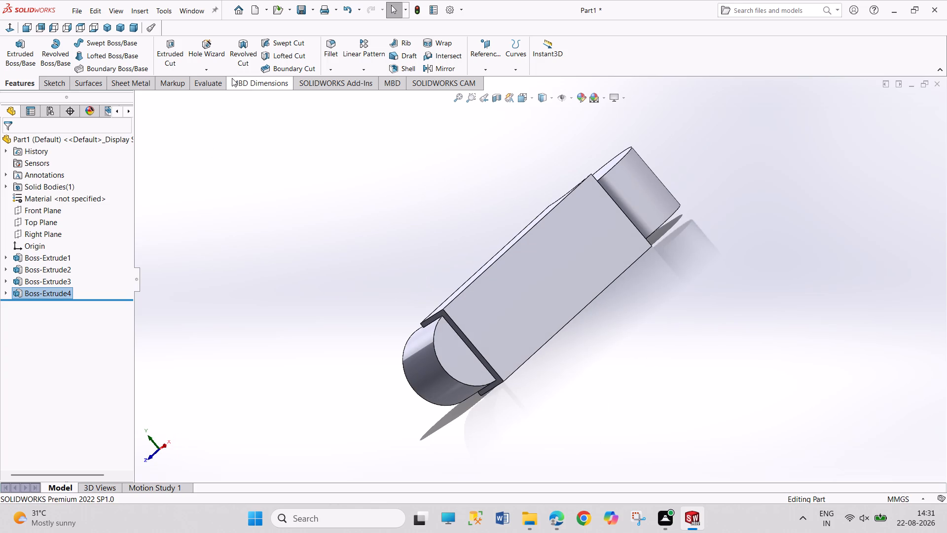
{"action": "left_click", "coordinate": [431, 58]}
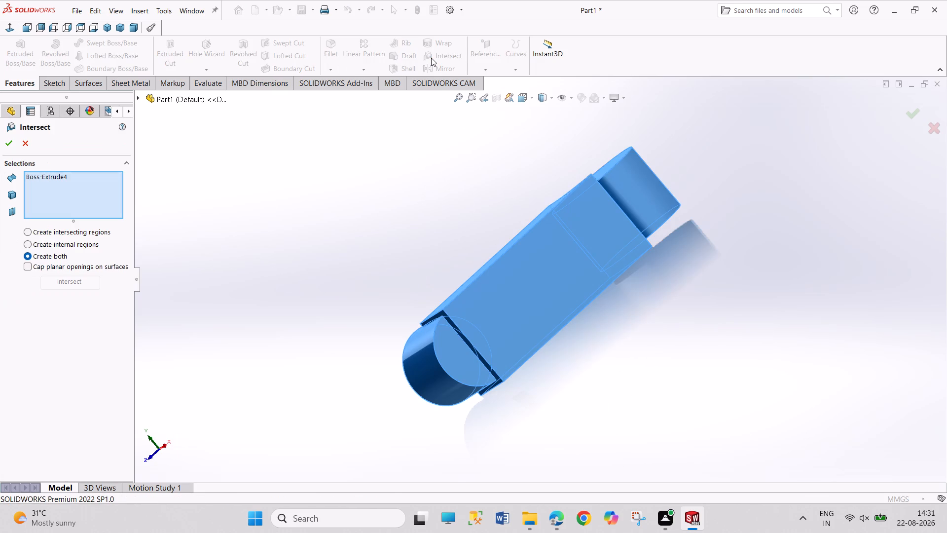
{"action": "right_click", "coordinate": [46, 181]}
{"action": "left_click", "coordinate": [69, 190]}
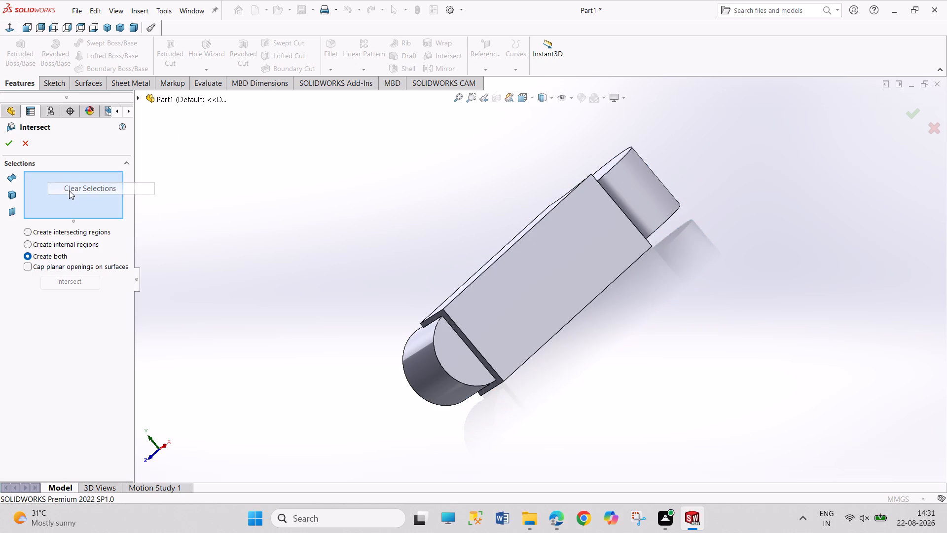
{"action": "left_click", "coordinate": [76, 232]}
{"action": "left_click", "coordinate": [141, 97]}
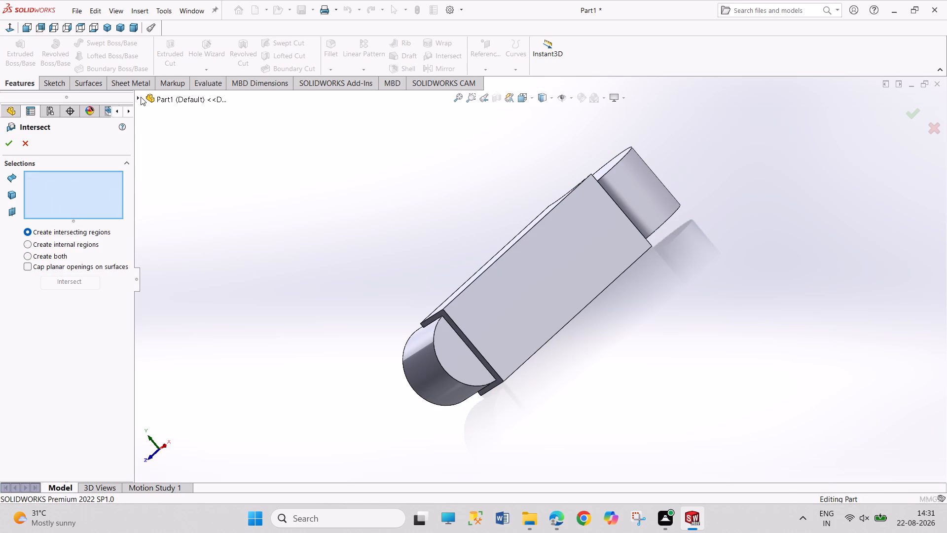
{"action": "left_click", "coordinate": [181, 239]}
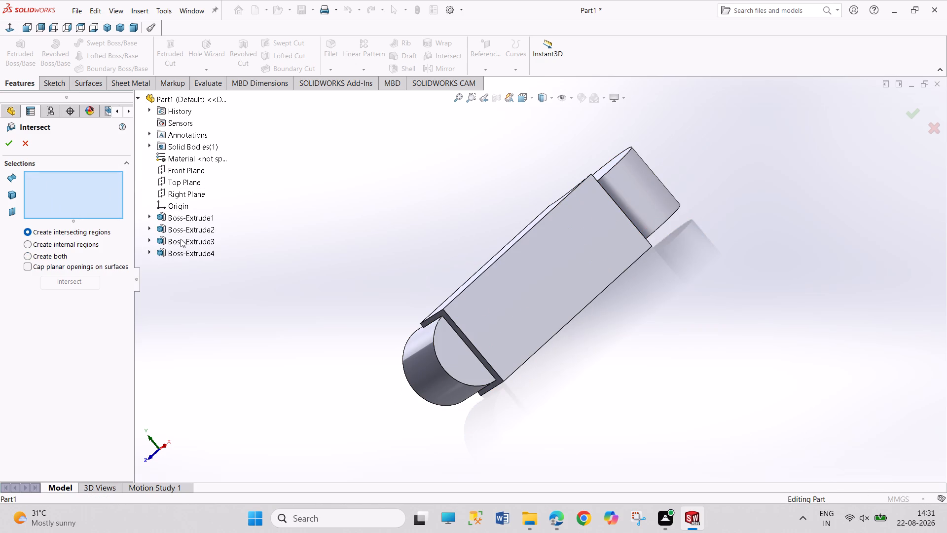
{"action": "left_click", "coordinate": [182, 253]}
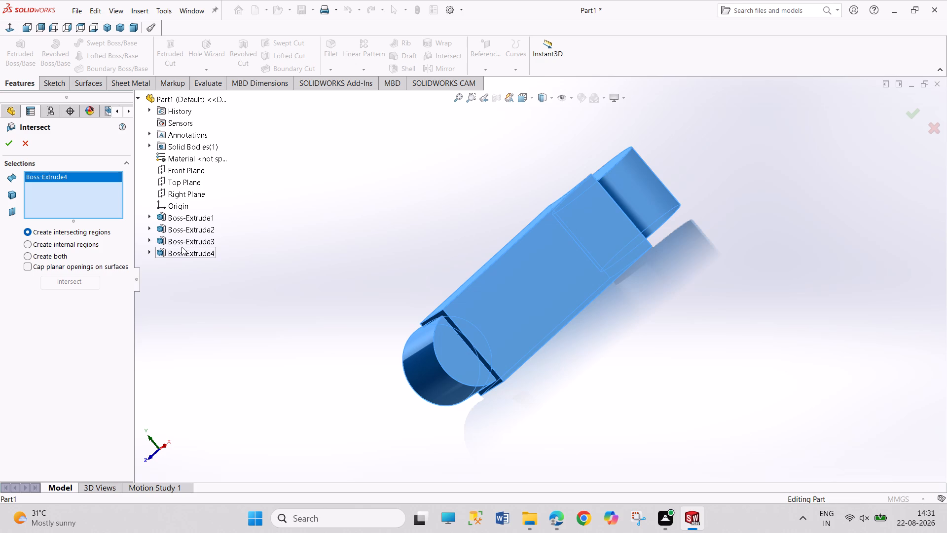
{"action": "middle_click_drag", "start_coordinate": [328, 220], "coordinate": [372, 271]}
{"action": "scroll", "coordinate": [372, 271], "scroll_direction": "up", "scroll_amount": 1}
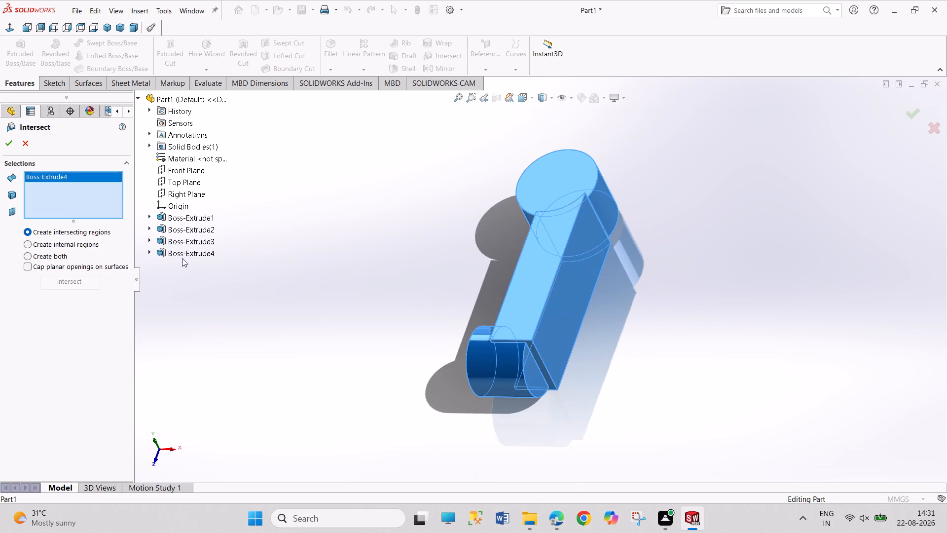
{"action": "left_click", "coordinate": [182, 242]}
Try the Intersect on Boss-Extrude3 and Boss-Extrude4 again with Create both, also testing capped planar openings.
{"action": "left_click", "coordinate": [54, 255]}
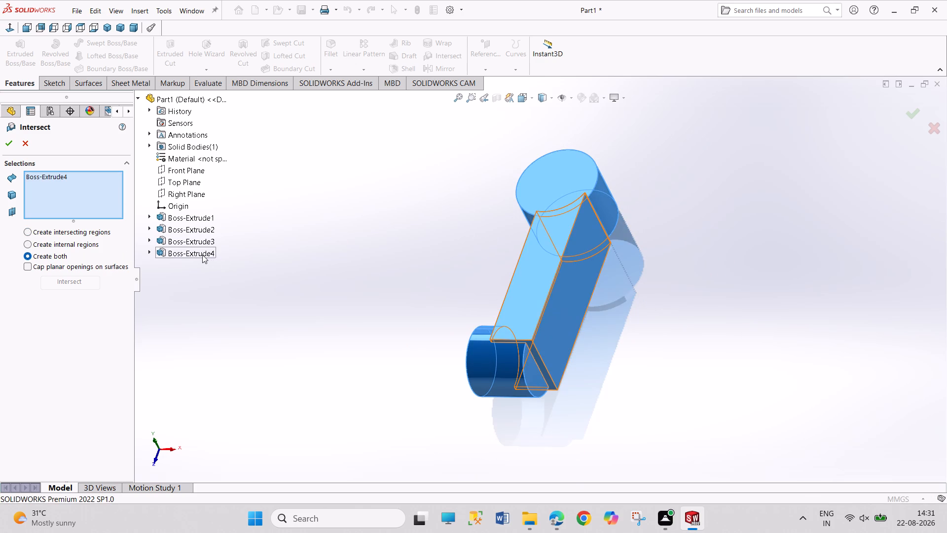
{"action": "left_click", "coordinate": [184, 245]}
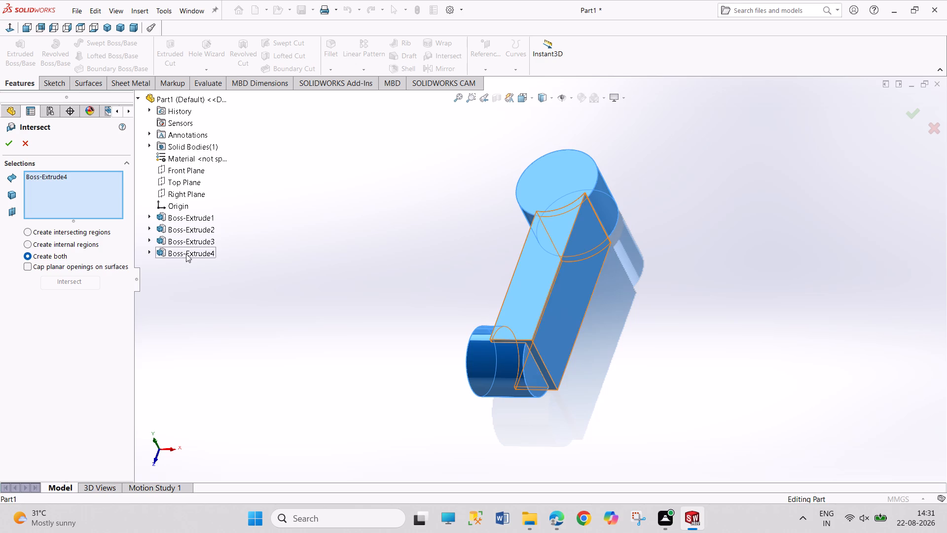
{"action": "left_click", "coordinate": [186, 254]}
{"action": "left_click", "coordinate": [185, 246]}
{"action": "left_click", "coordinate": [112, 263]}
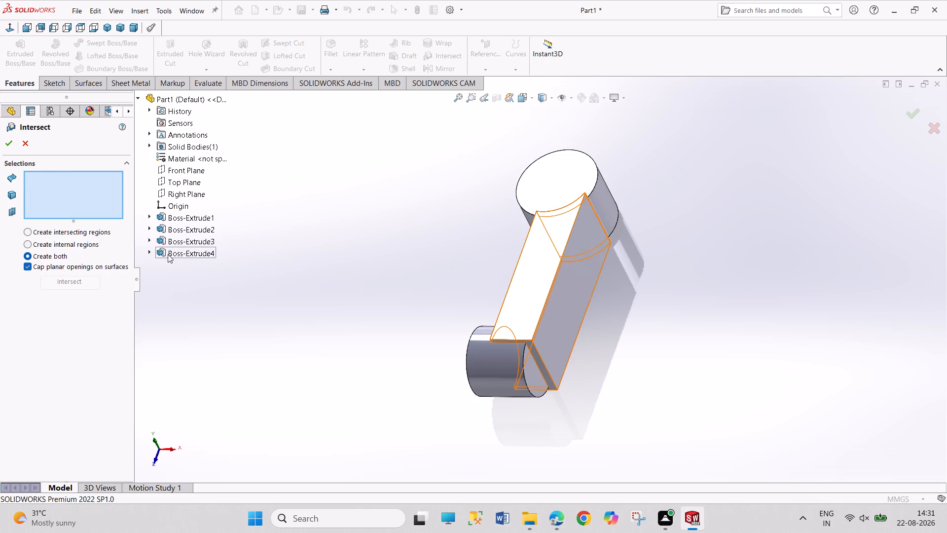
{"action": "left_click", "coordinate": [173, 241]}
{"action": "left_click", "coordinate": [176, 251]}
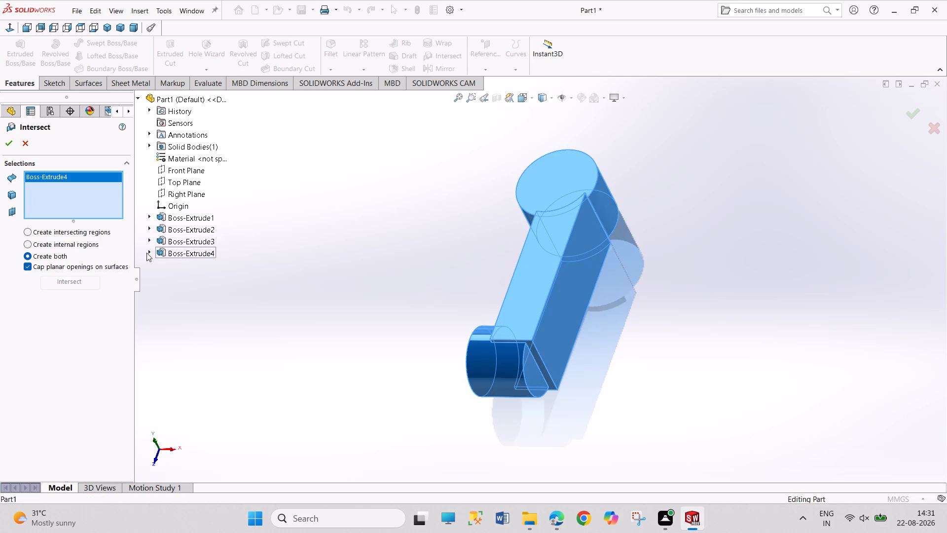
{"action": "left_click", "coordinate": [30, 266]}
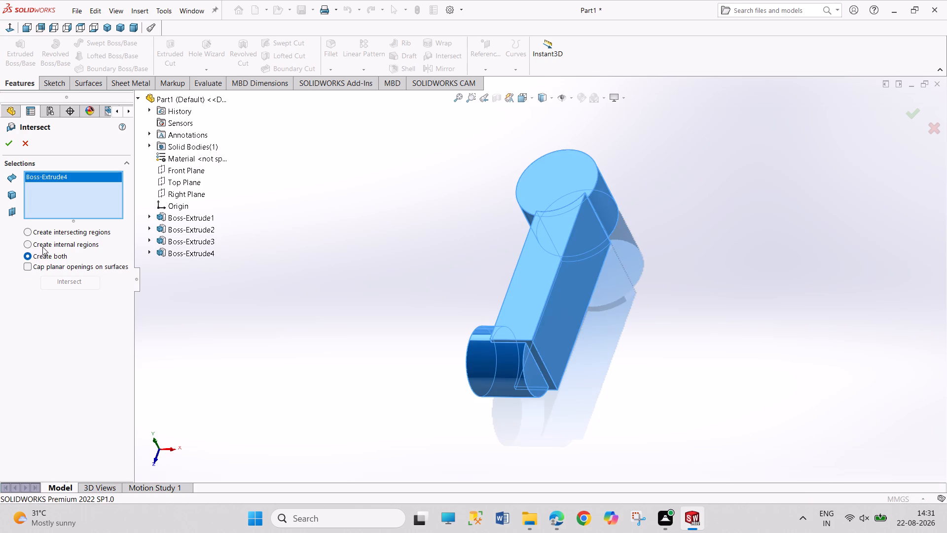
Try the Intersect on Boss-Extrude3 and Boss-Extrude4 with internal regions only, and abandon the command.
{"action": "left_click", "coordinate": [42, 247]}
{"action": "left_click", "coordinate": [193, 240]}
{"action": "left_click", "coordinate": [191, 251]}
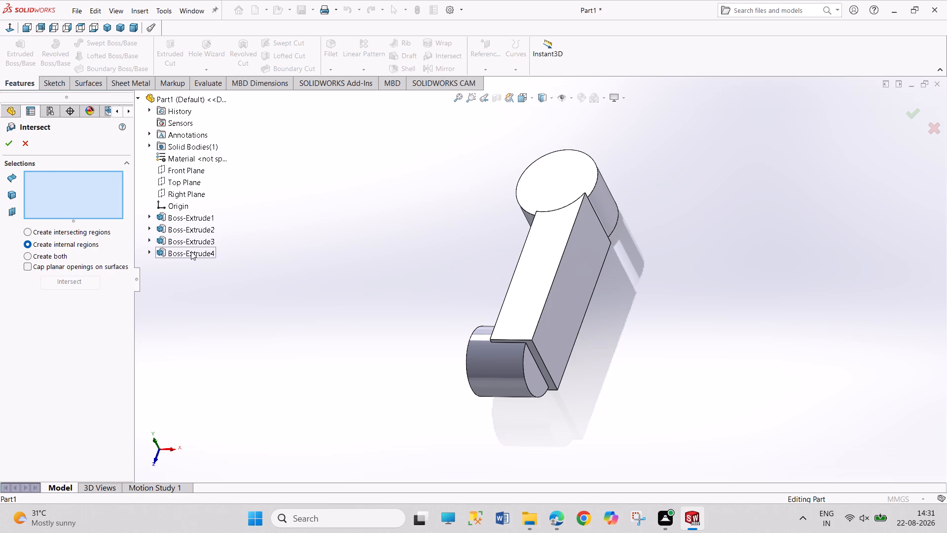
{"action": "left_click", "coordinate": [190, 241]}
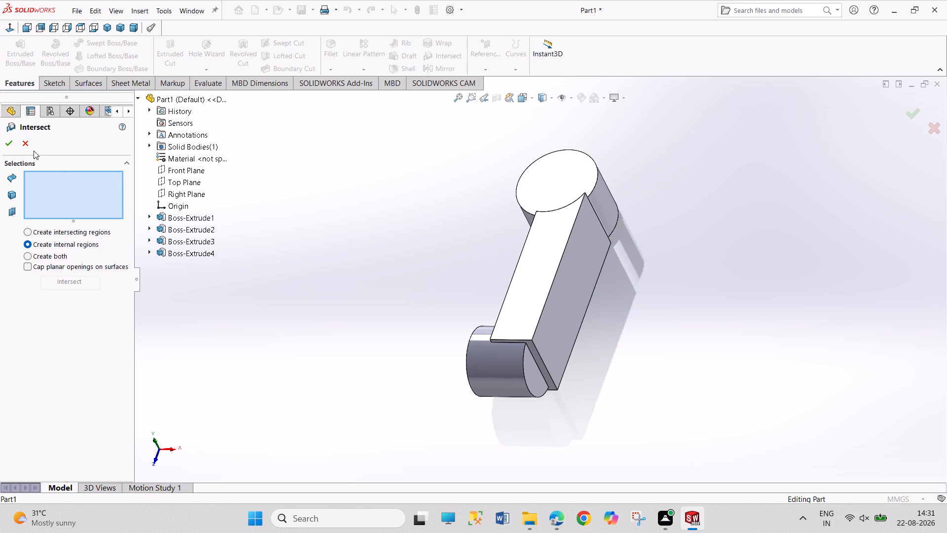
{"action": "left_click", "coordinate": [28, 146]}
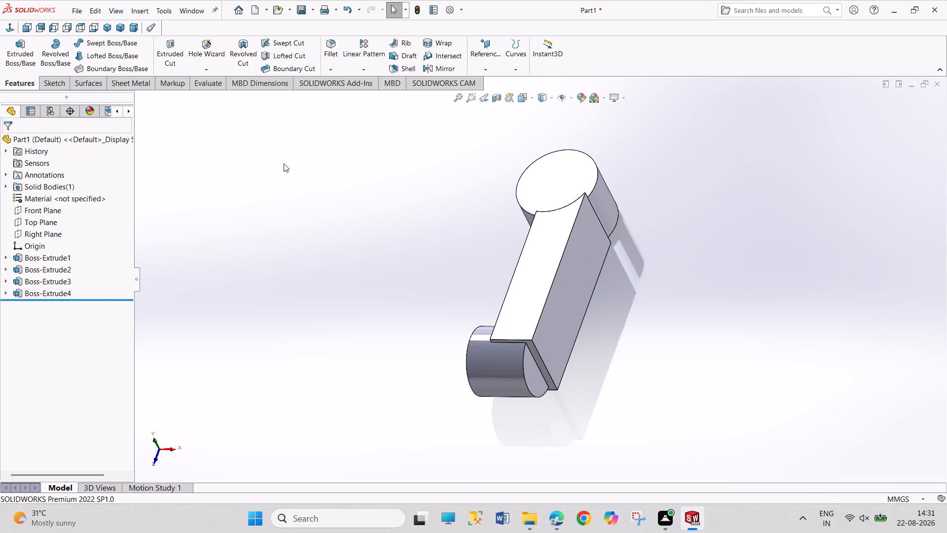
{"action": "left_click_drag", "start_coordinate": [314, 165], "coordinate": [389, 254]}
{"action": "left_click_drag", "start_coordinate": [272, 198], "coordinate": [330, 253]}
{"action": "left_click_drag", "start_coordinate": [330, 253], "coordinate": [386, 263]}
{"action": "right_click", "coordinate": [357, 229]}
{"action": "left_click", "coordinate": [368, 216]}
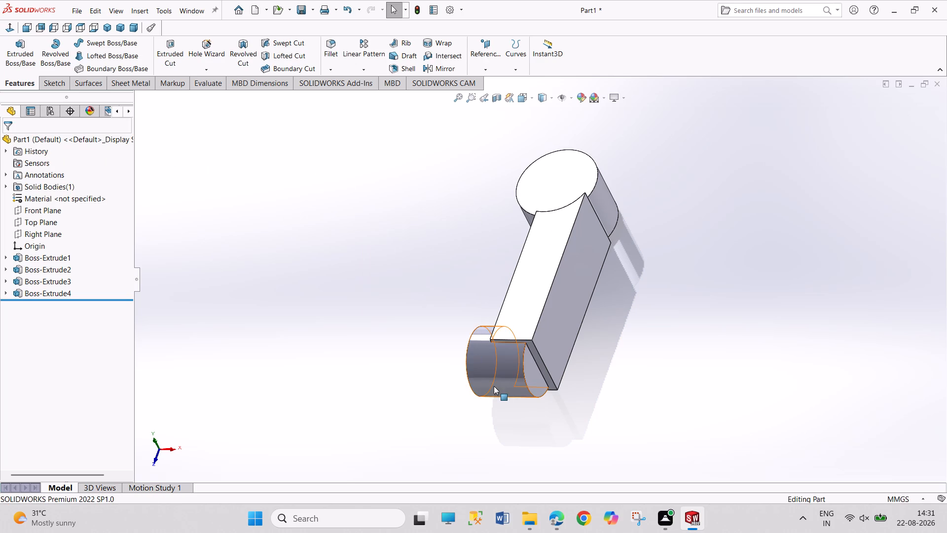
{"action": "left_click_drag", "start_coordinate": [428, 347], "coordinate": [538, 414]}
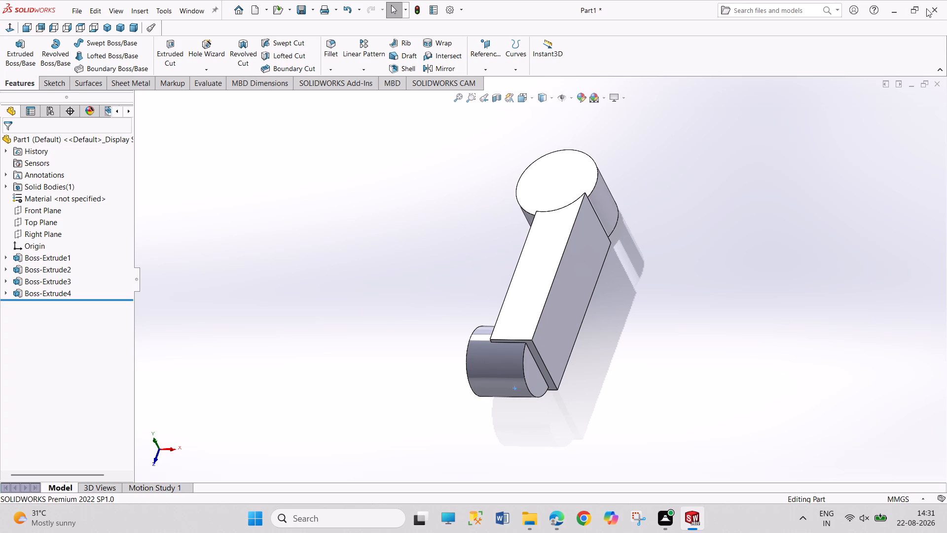
Close the part without saving it.
{"action": "left_click", "coordinate": [939, 88]}
{"action": "left_click", "coordinate": [475, 276]}
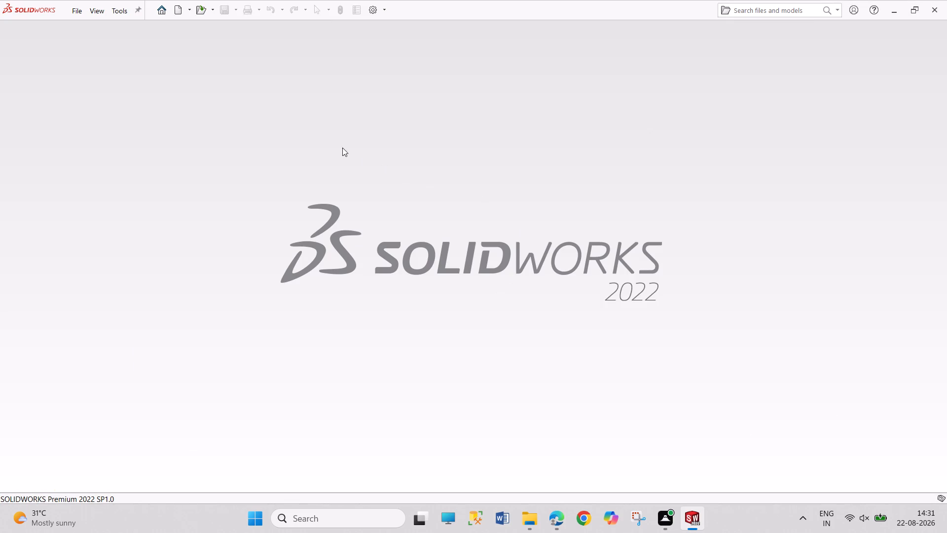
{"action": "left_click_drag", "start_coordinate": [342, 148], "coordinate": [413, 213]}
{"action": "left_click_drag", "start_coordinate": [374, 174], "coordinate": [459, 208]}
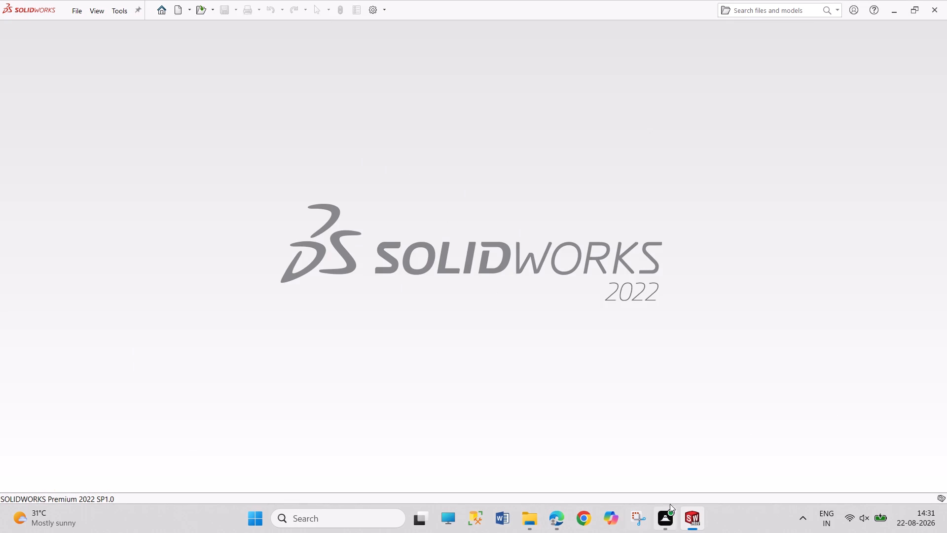